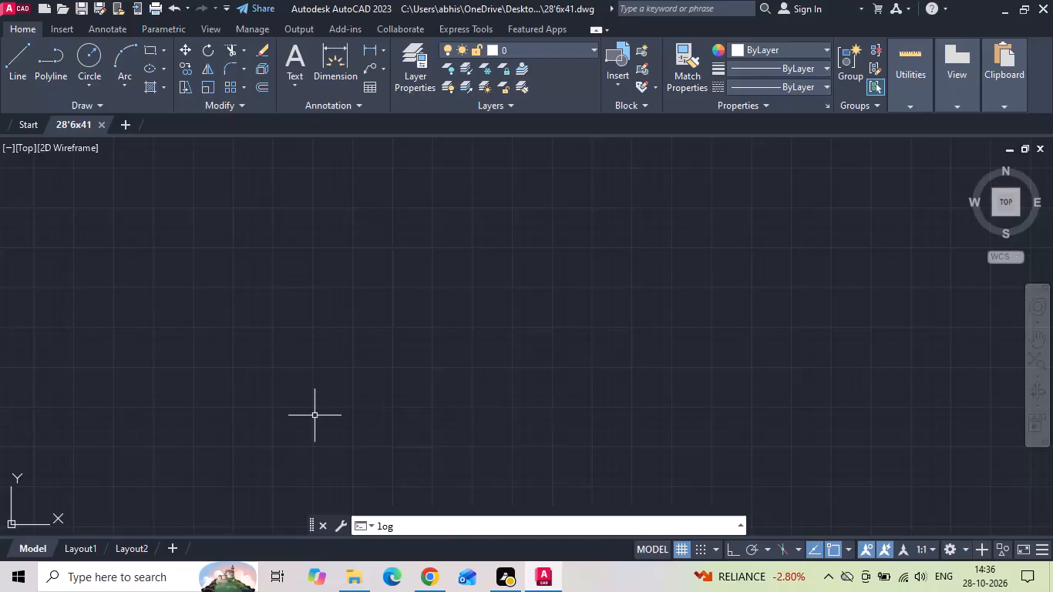
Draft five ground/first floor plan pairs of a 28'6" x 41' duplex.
Turn on command-history log file recording with LOGFILEON.
type("le")
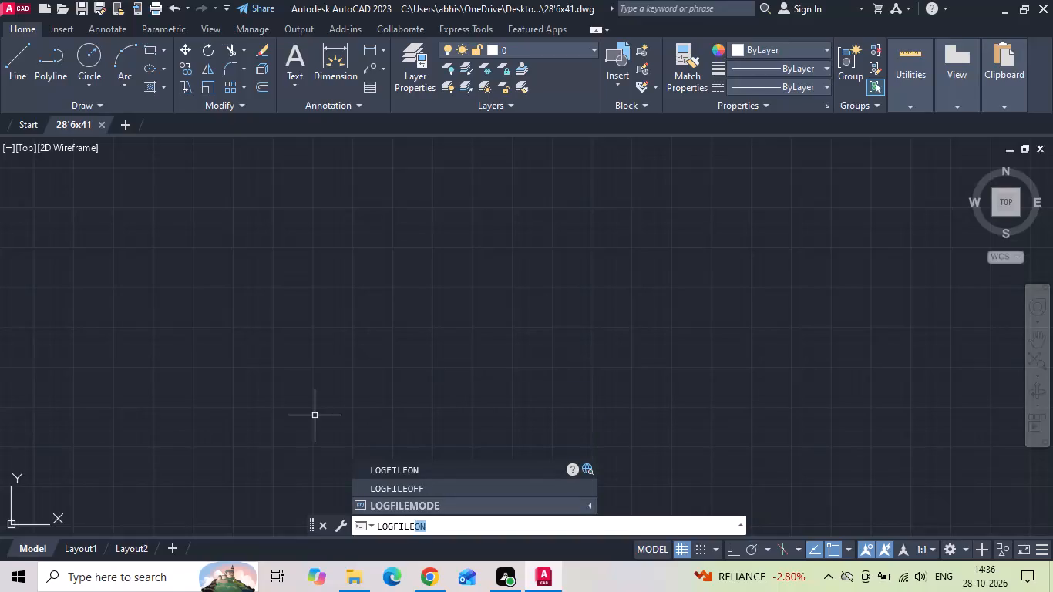
type("on")
key("Return")
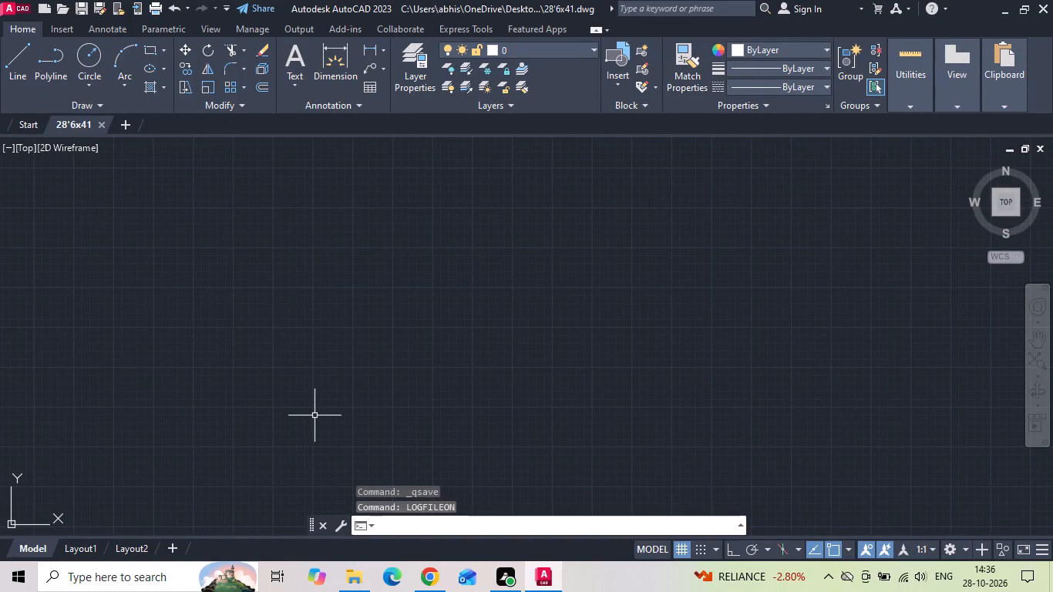
Configure the drawing units to Engineering length with precision 0'-0.0" and Inches as the insertion scale.
type("un")
key("space")
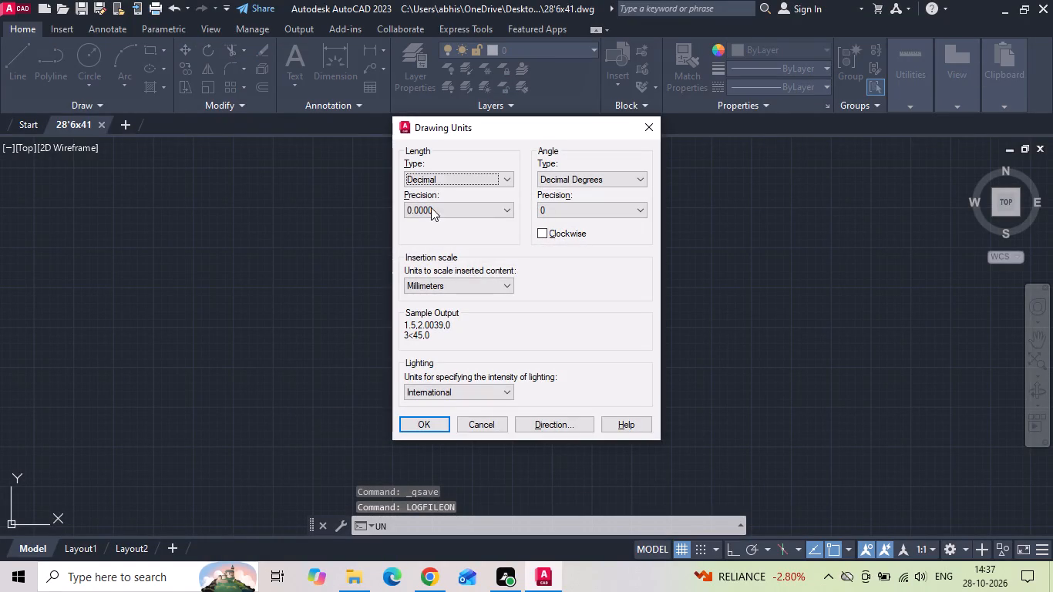
left_click(445, 183)
left_click(429, 212)
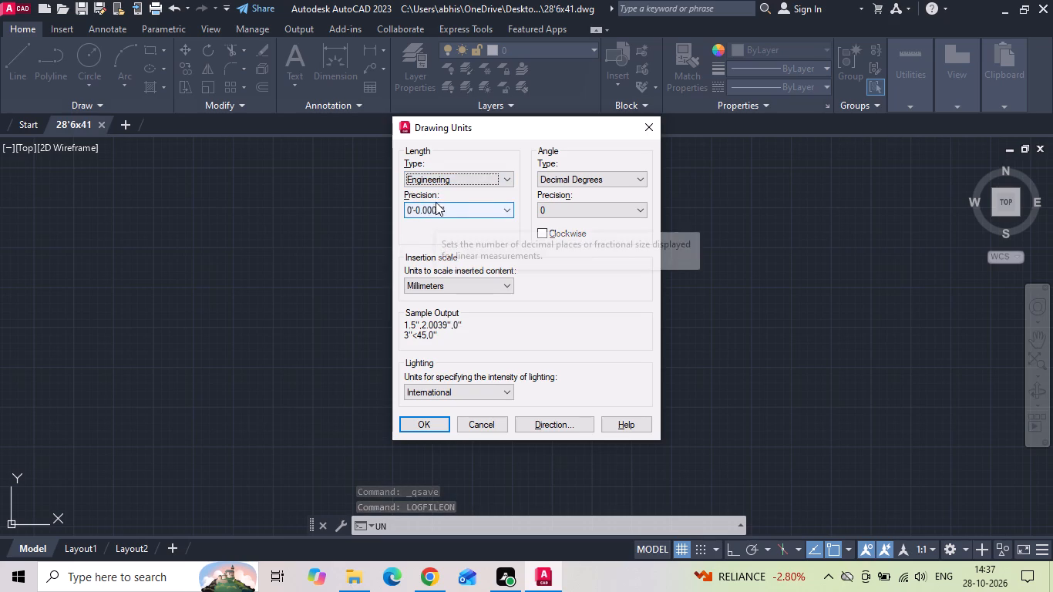
left_click(436, 214)
left_click(436, 235)
left_click(436, 281)
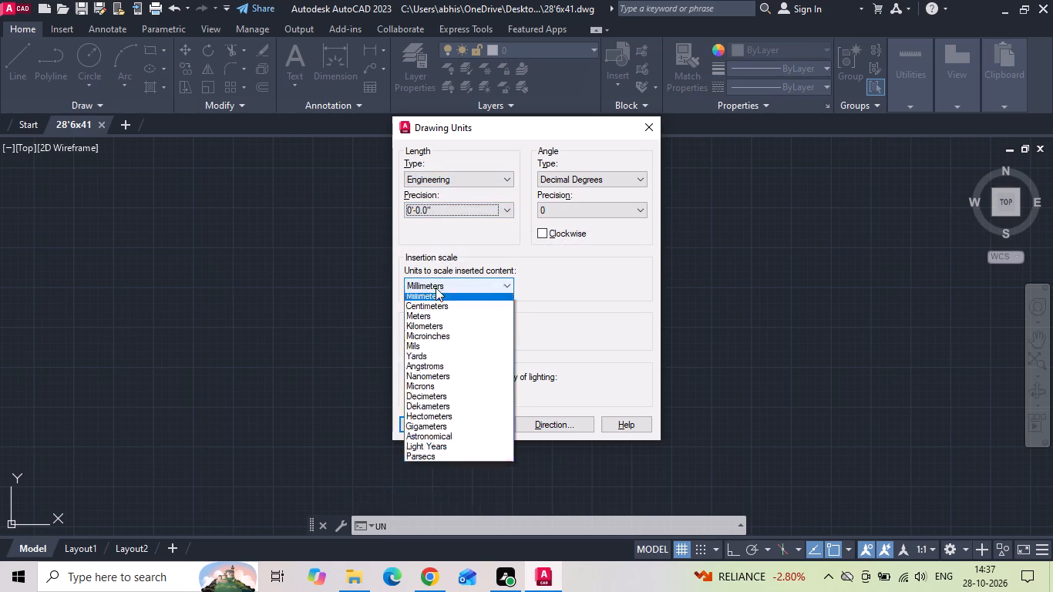
left_click(432, 309)
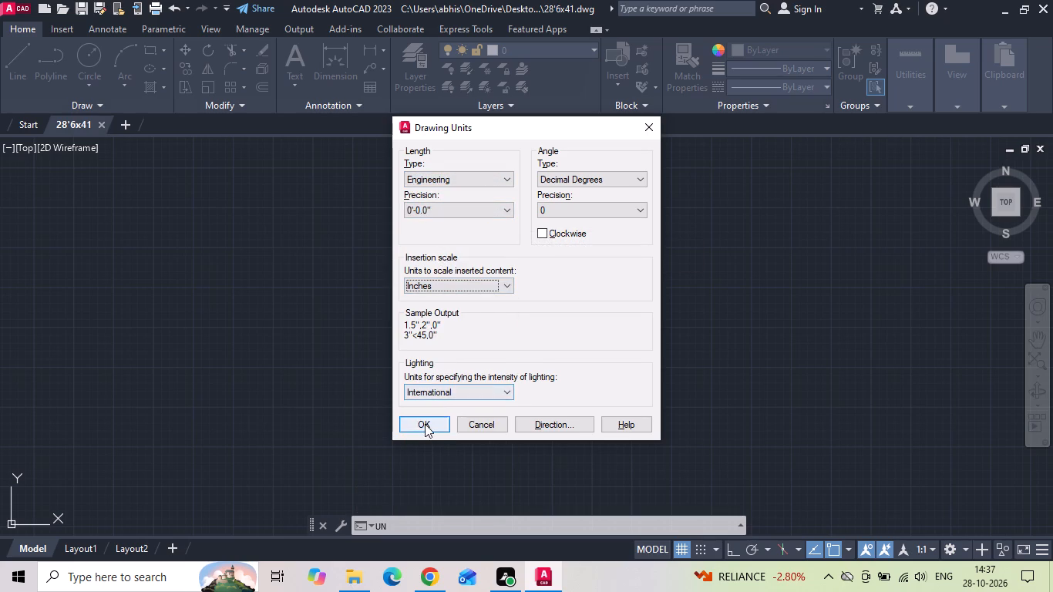
left_click(425, 424)
Modify the ISO-25 dimension style's primary units to Engineering format with precision 0'-0.0".
type("d")
key("space")
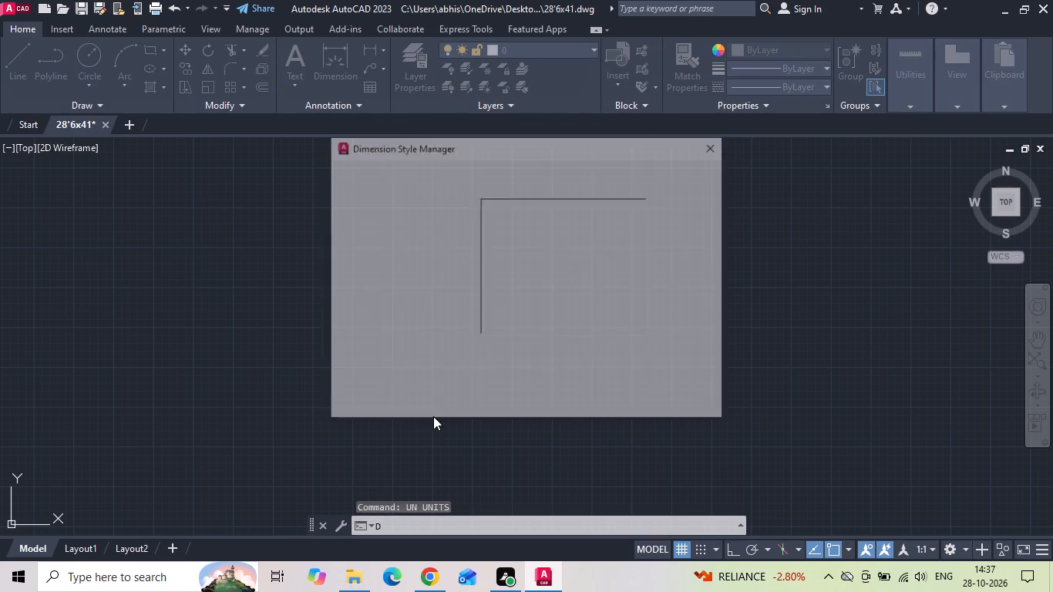
left_click(670, 255)
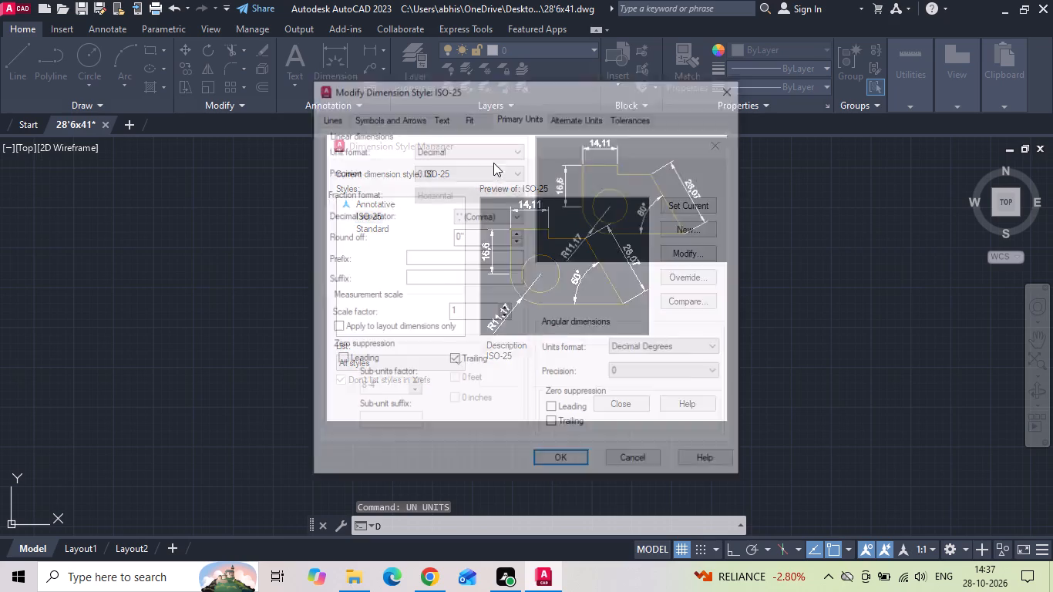
left_click(475, 153)
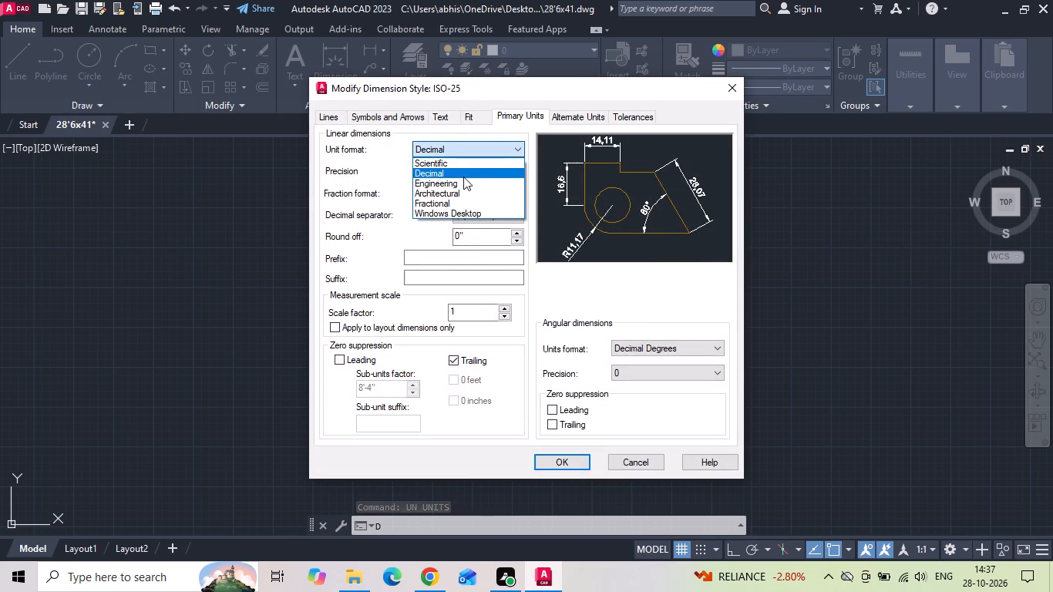
left_click(462, 180)
left_click(461, 173)
left_click(458, 199)
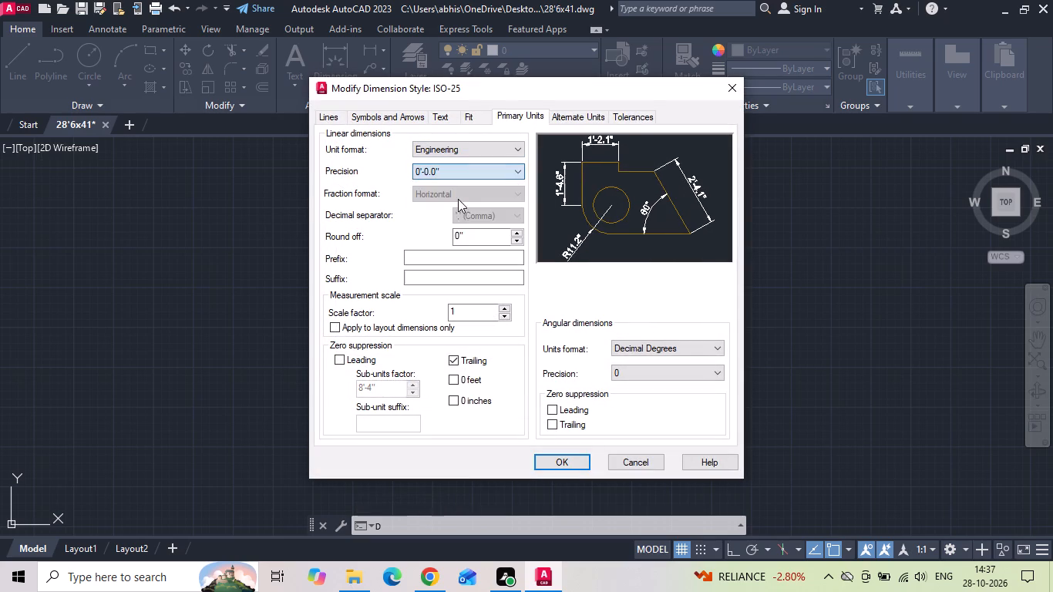
Set the ISO-25 dimension text height to 9" and make the style current.
left_click(448, 119)
left_click_drag(493, 225, 427, 229)
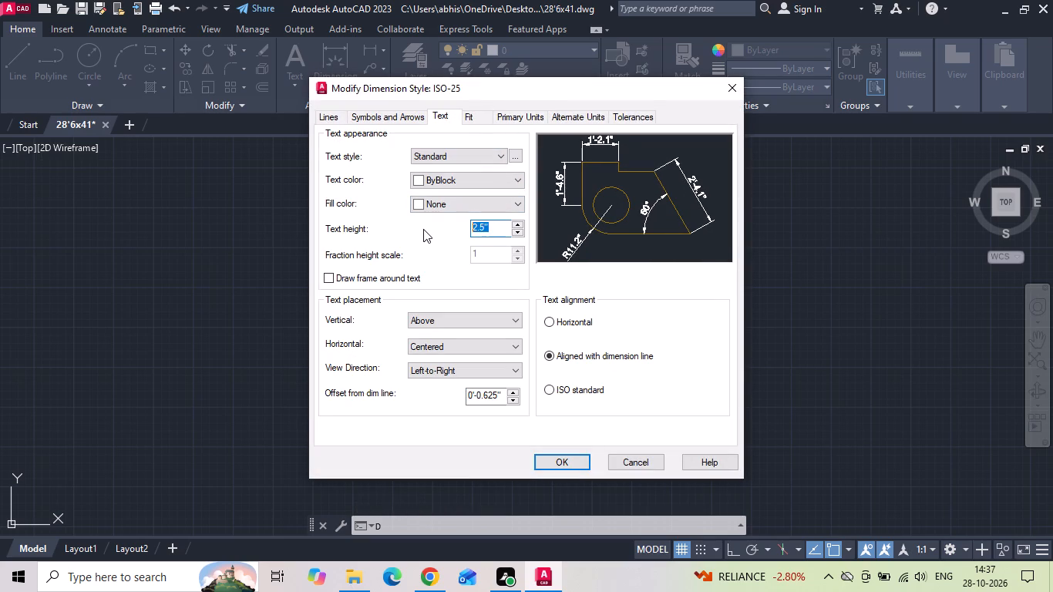
key("BackSpace")
type("9\"")
key("Return")
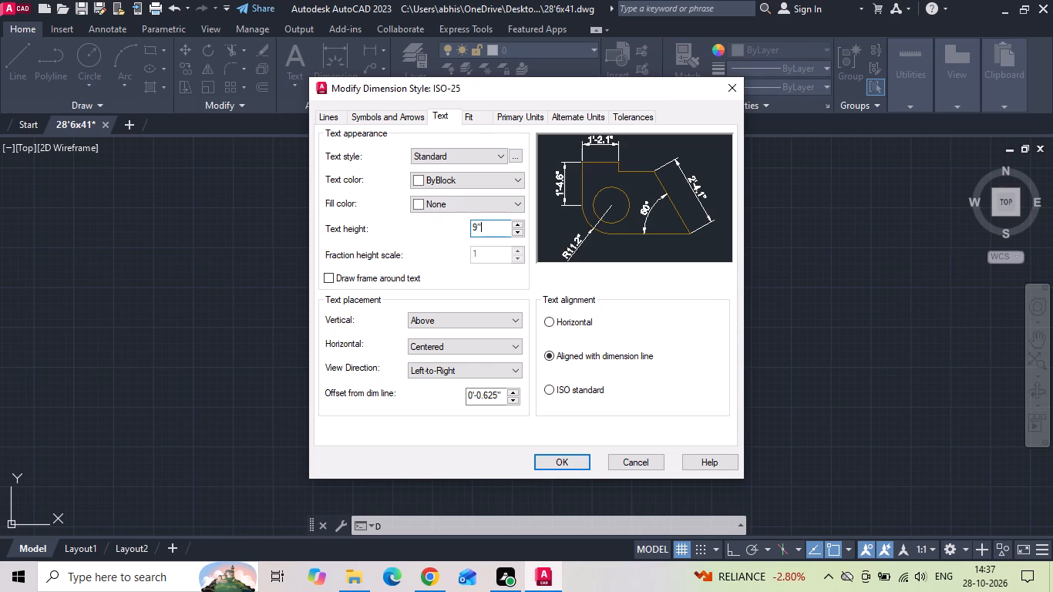
left_click(552, 465)
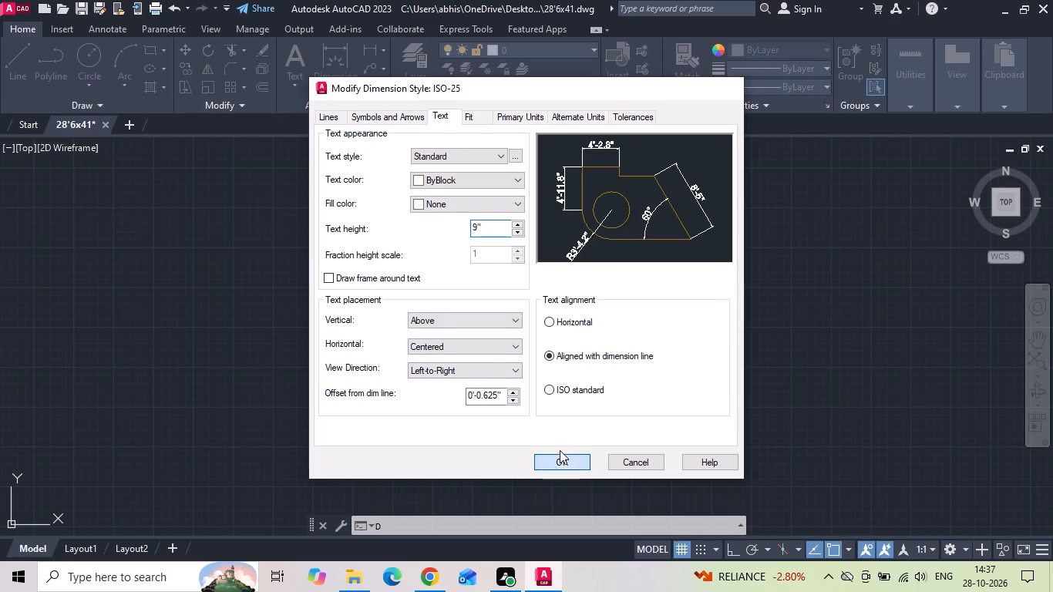
left_click(675, 201)
left_click(621, 406)
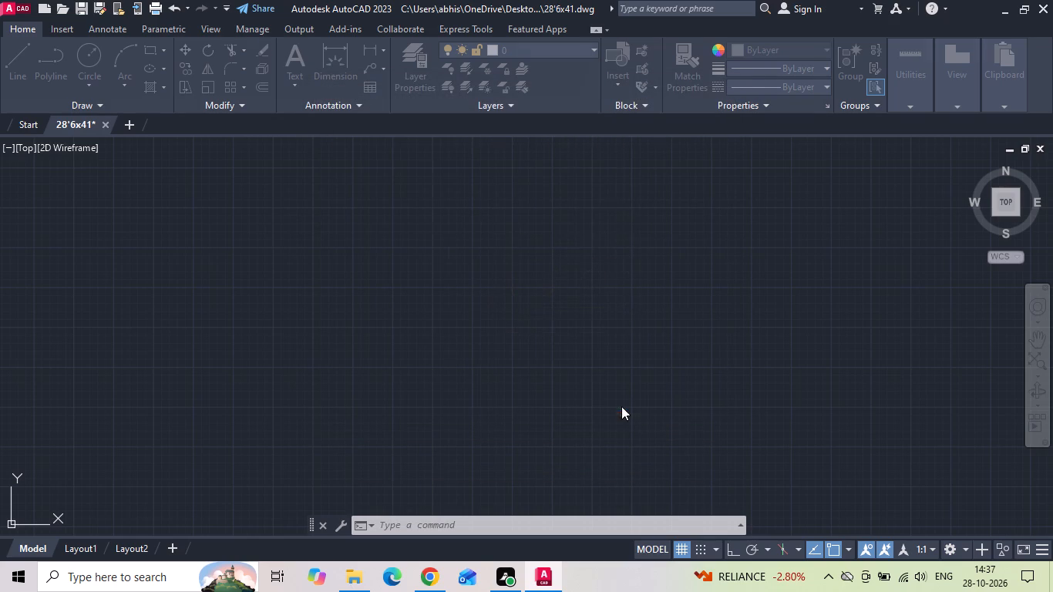
Save the 28'6x41 drawing.
key("ctrl+s")
key("ctrl+s")
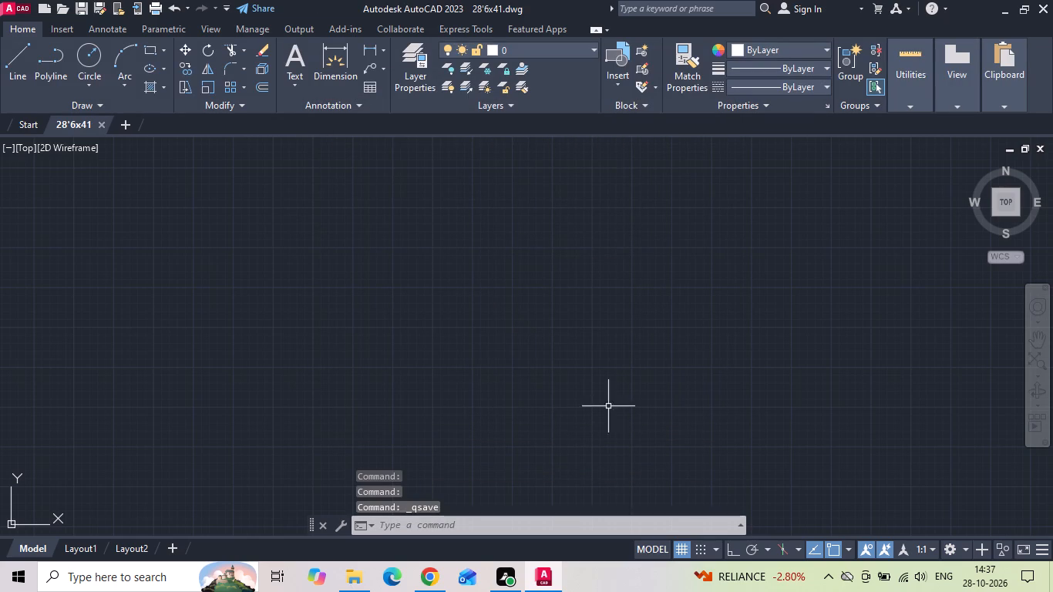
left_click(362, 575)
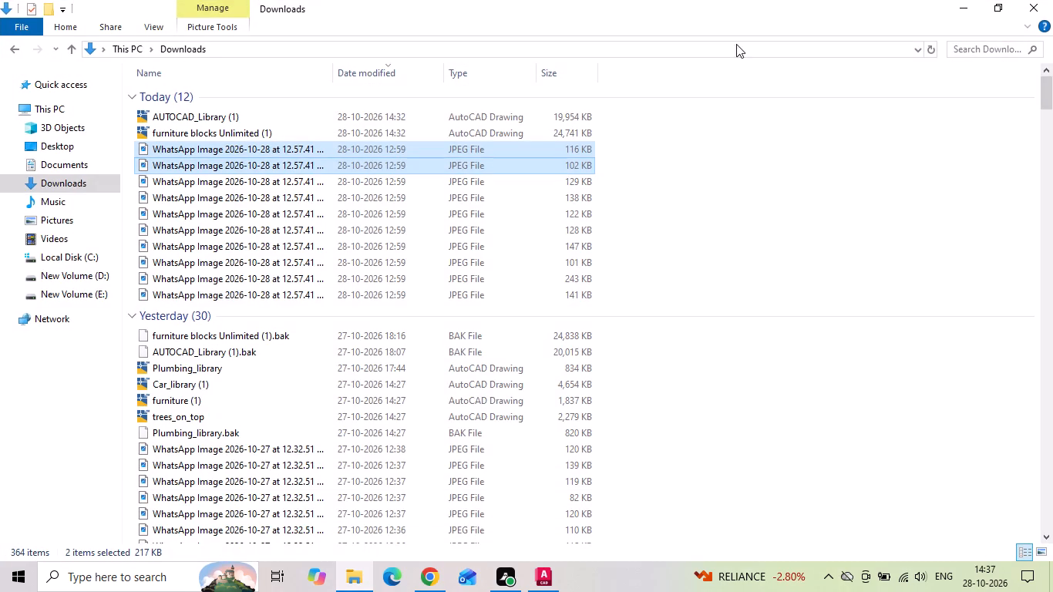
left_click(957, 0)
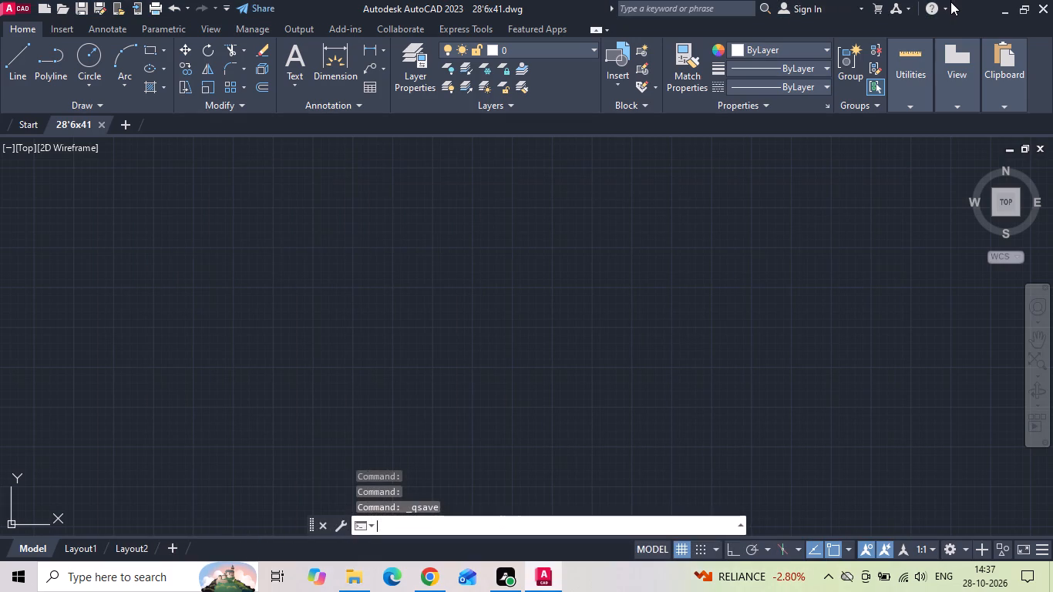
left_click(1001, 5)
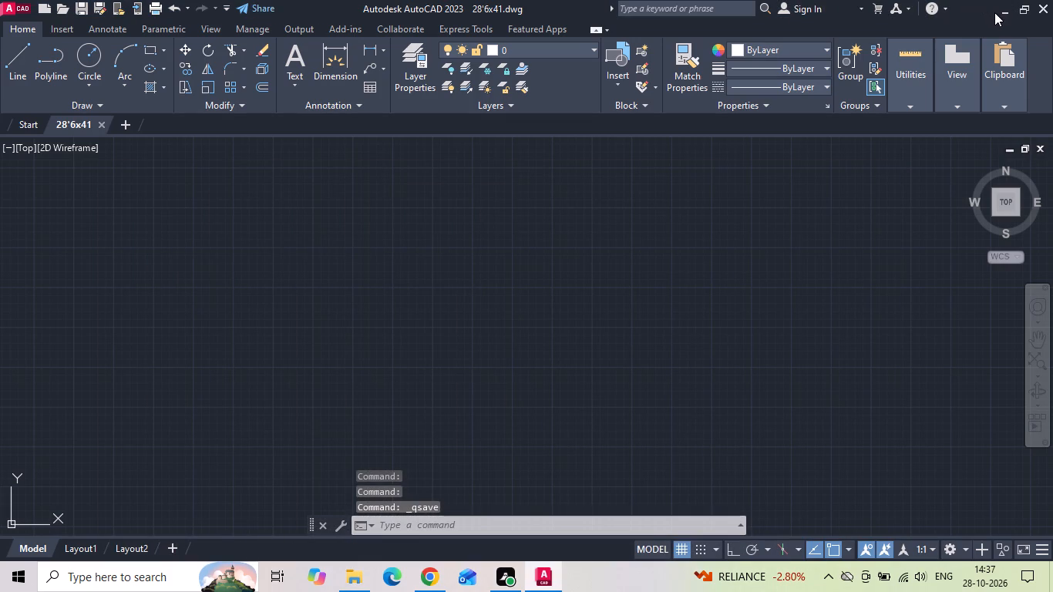
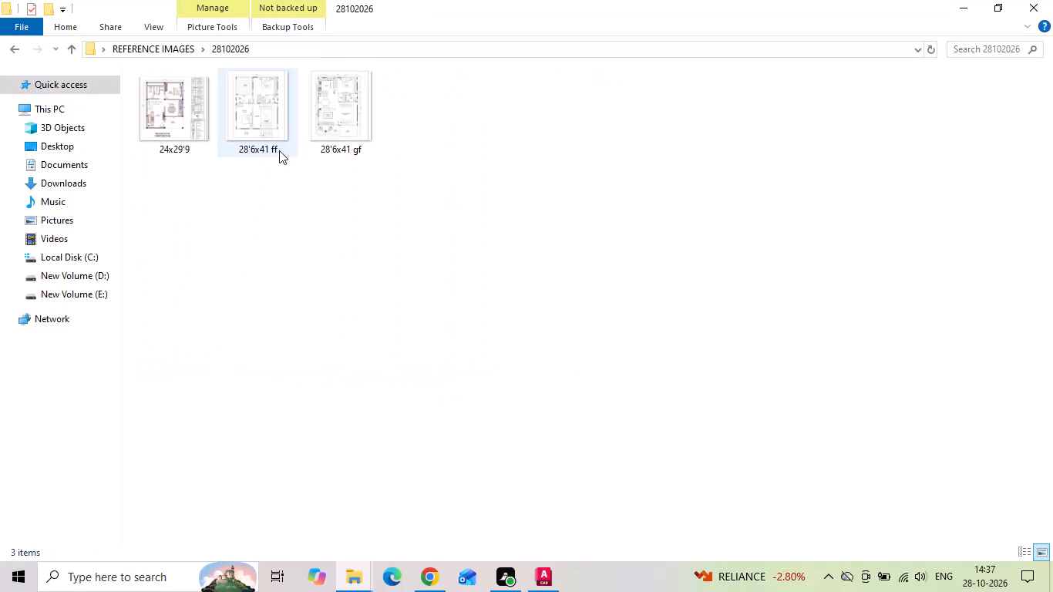
Copy the 28'6x41 reference images from the 28102026 folder and place the ff plan in the AutoCAD drawing, sized freehand at rotation 0.
left_click_drag(462, 130, 251, 200, "ctrl")
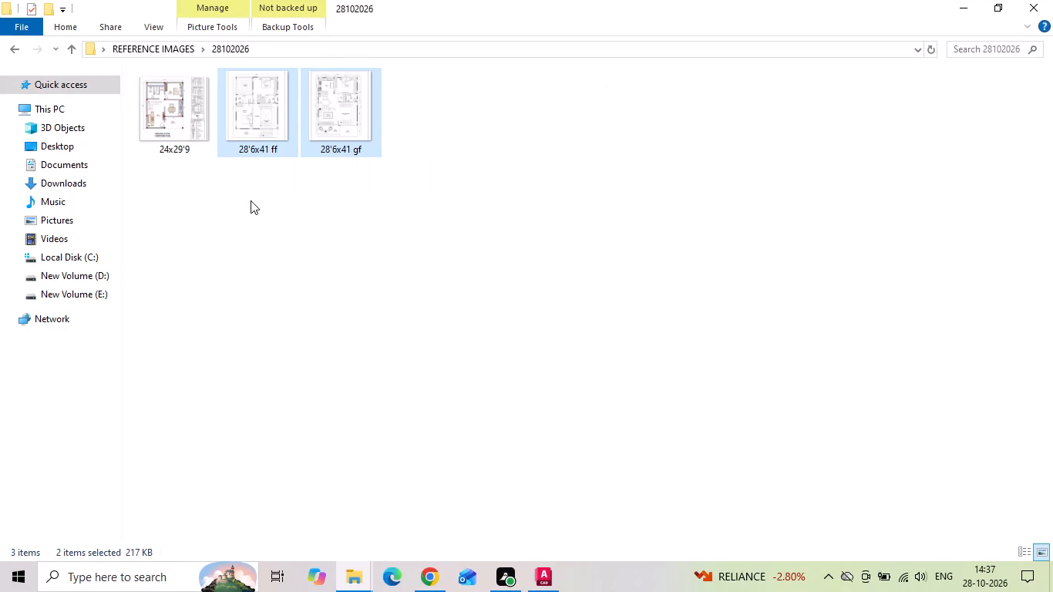
key("ctrl+c")
left_click(542, 580)
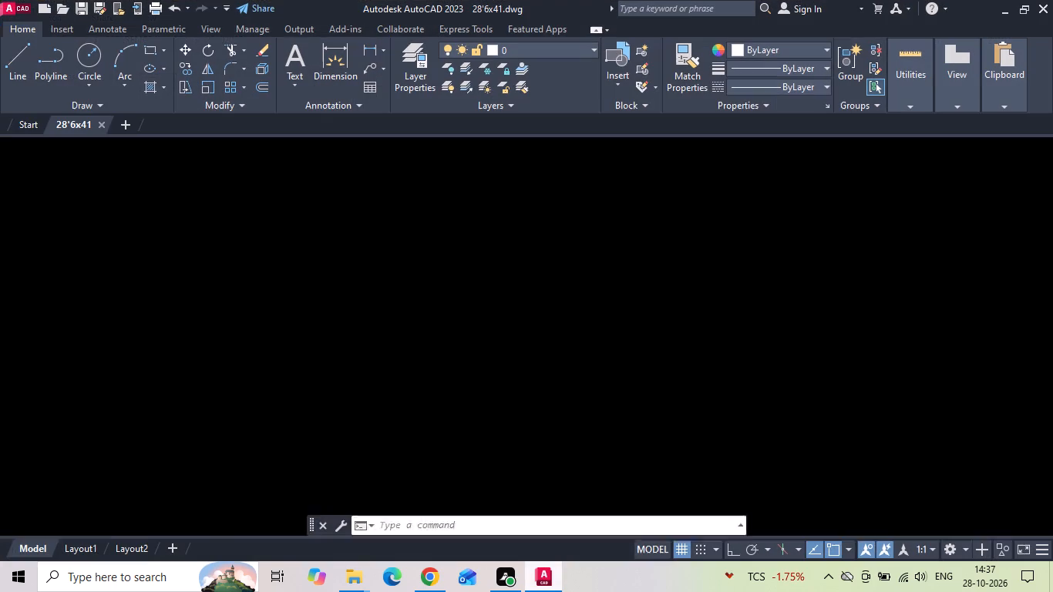
key("ctrl+v")
left_click(312, 428)
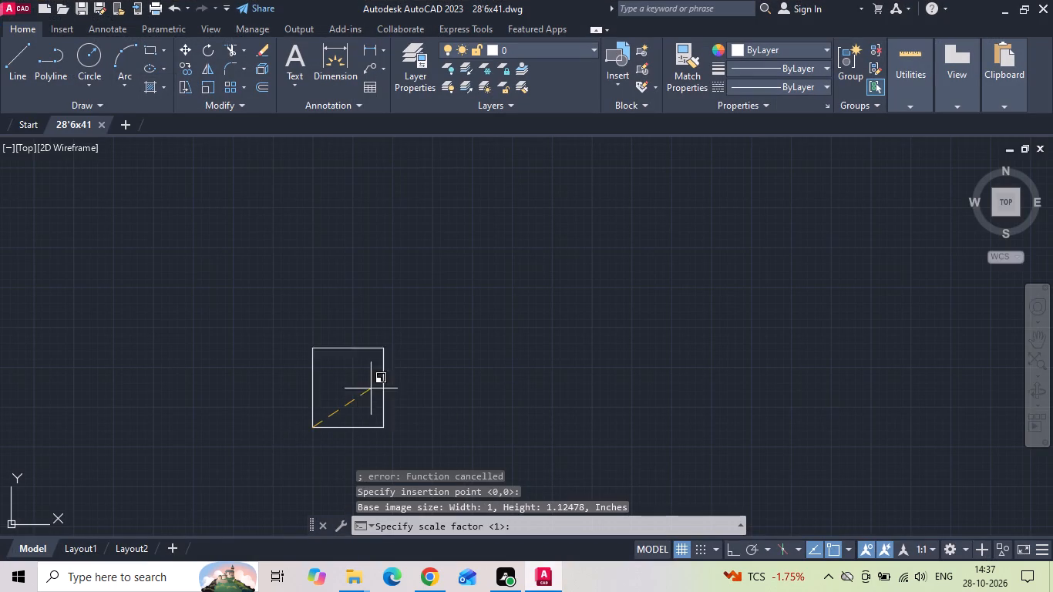
left_click(464, 325)
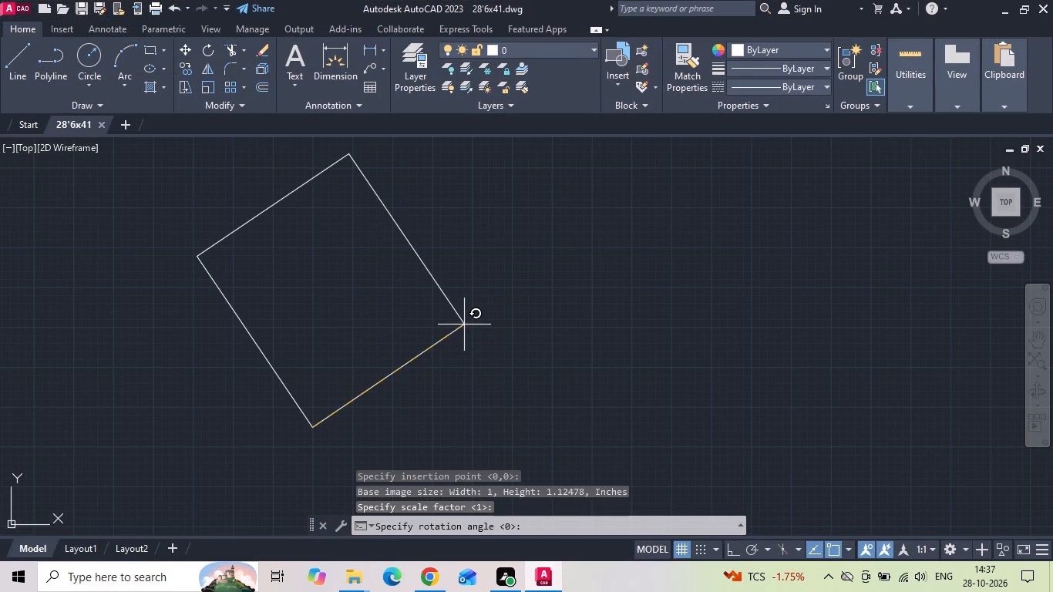
key("0")
key("Return")
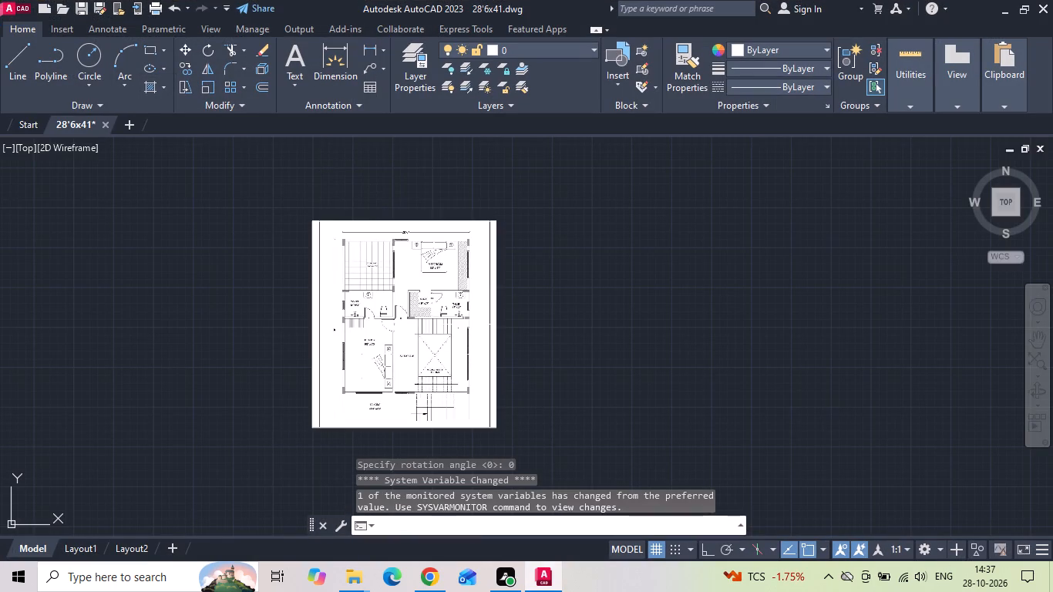
scroll(617, 402, "down", 4)
scroll(496, 340, "up", 7)
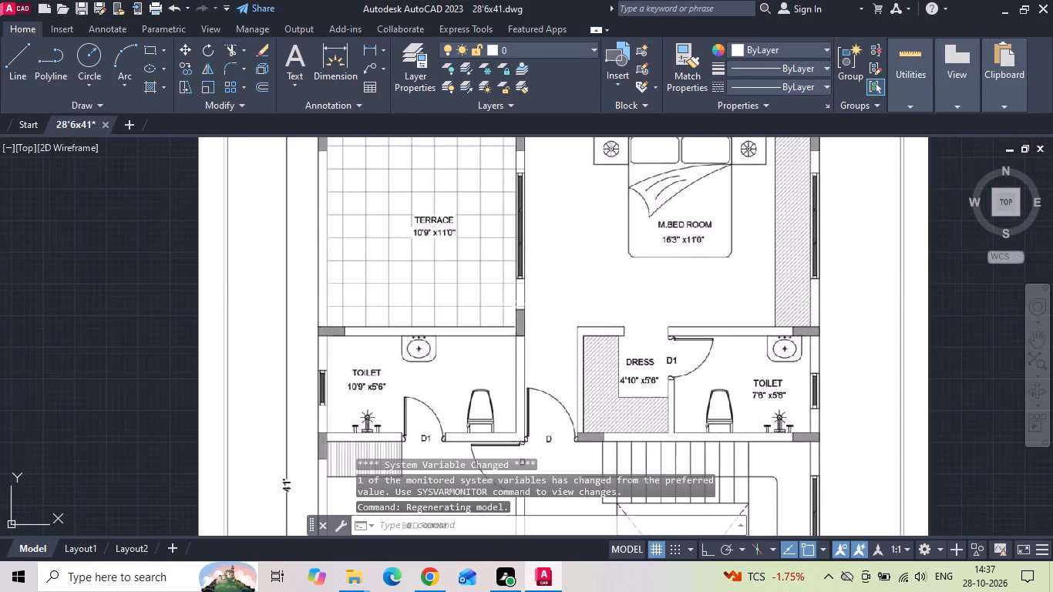
scroll(491, 230, "down", 3)
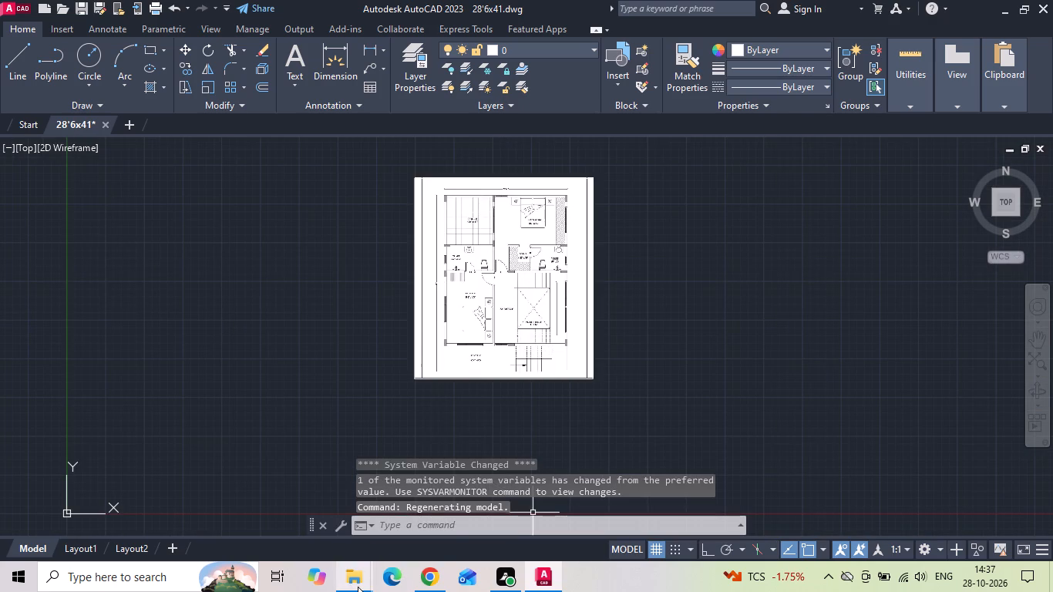
Copy the 28'6x41 gf image from the folder and place it in AutoCAD beside the ff plan, sized freehand at rotation 0.
left_click(358, 587)
left_click(414, 527)
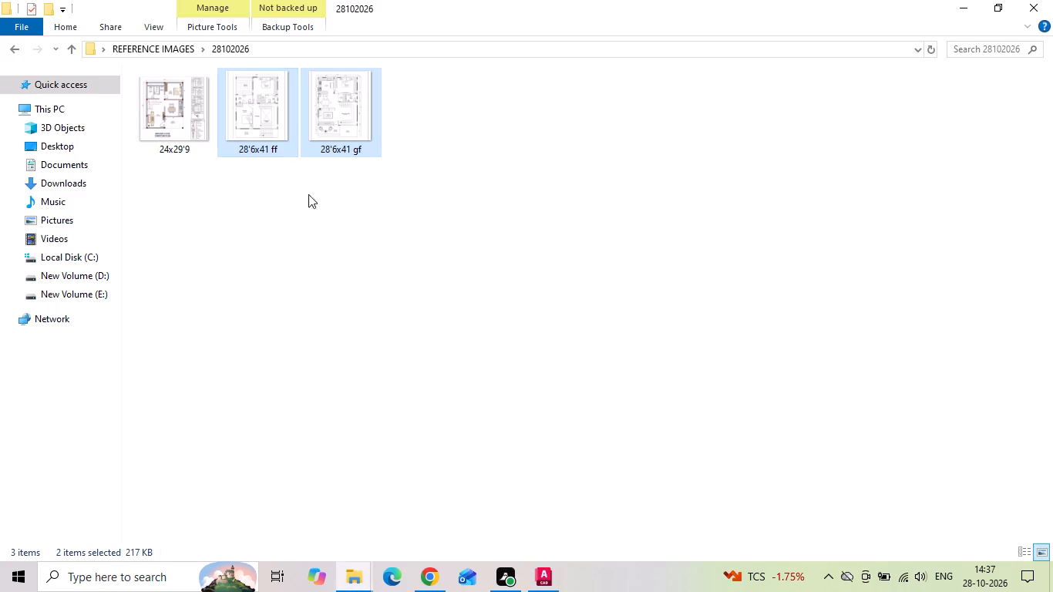
left_click(343, 224)
left_click(349, 105)
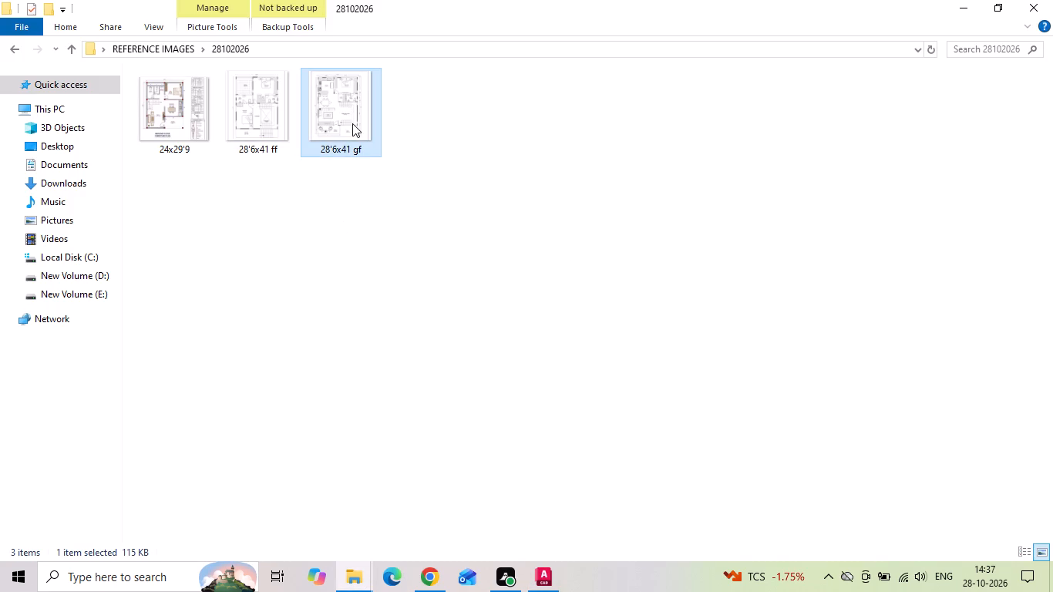
key("ctrl+c")
left_click(533, 569)
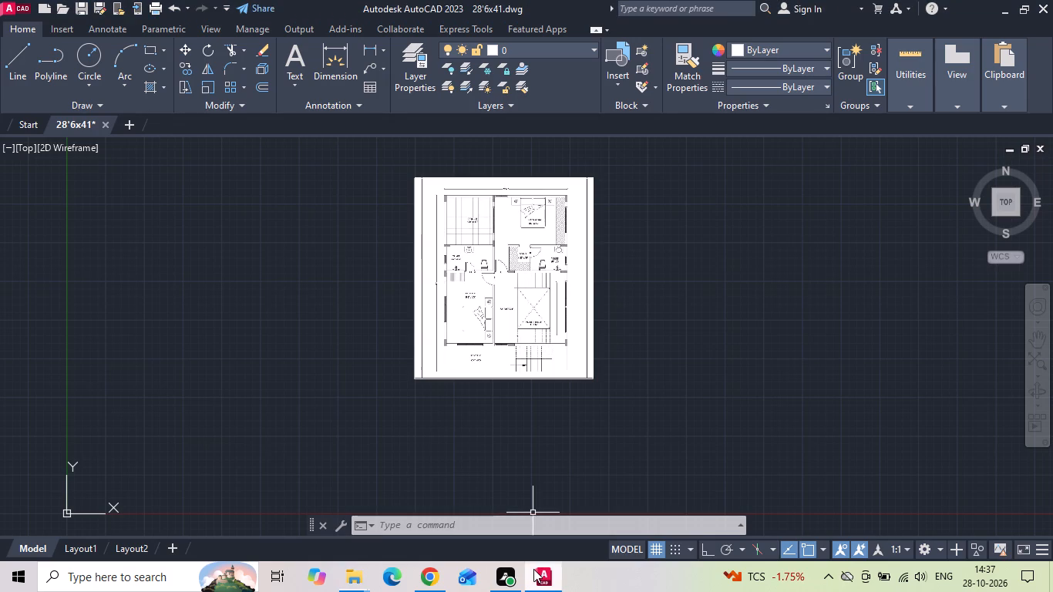
key("ctrl+v")
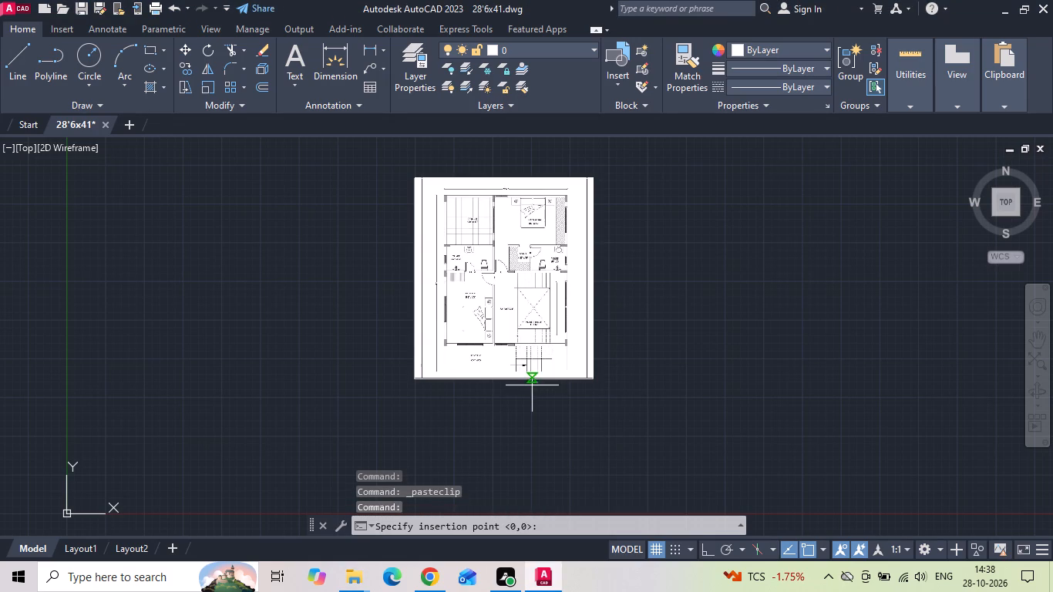
scroll(270, 380, "down", 1)
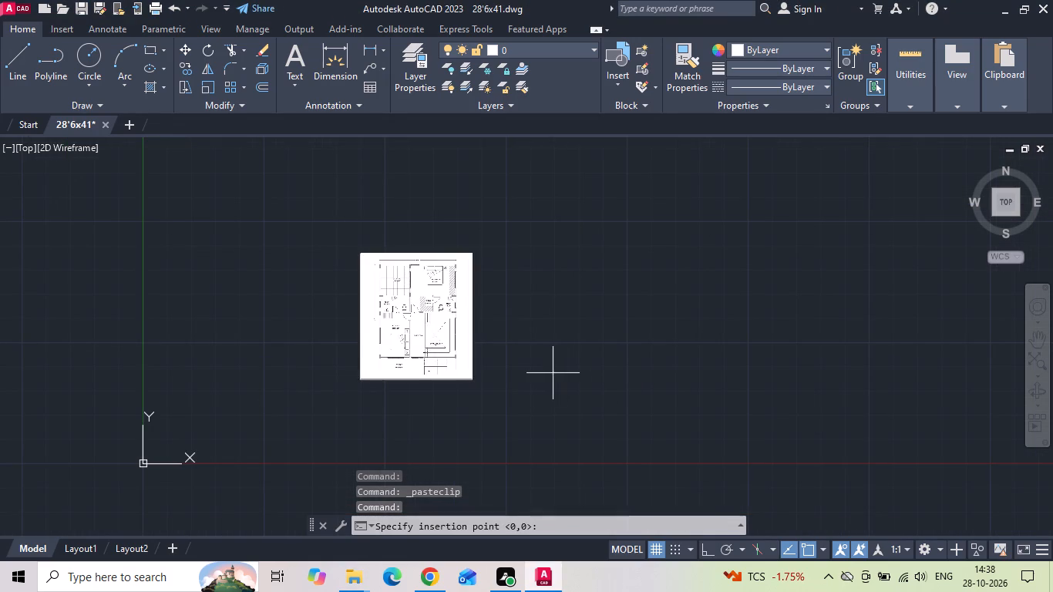
left_click(541, 378)
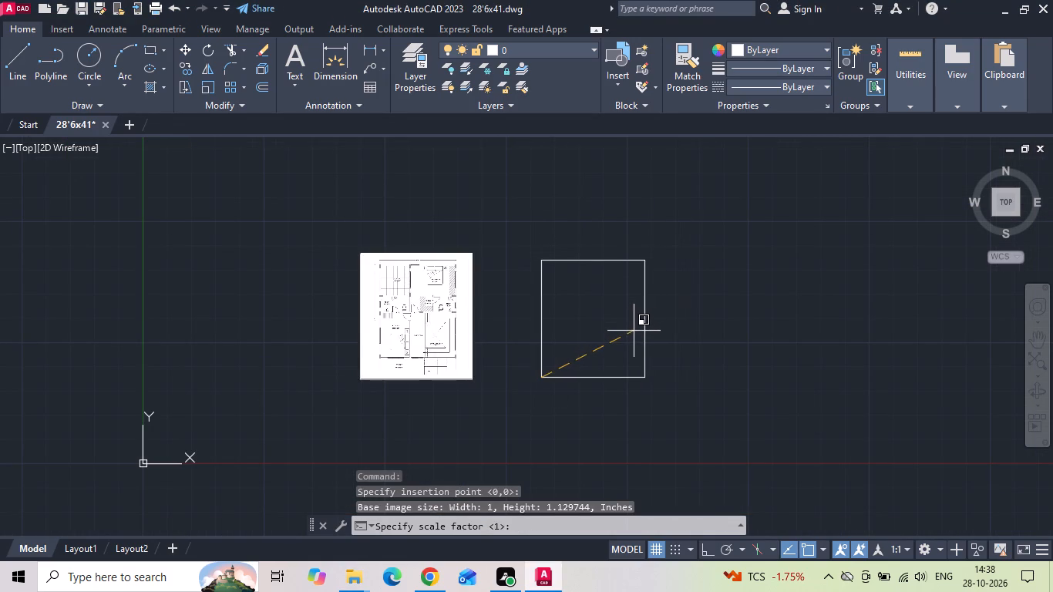
left_click(634, 331)
key("0")
key("Return")
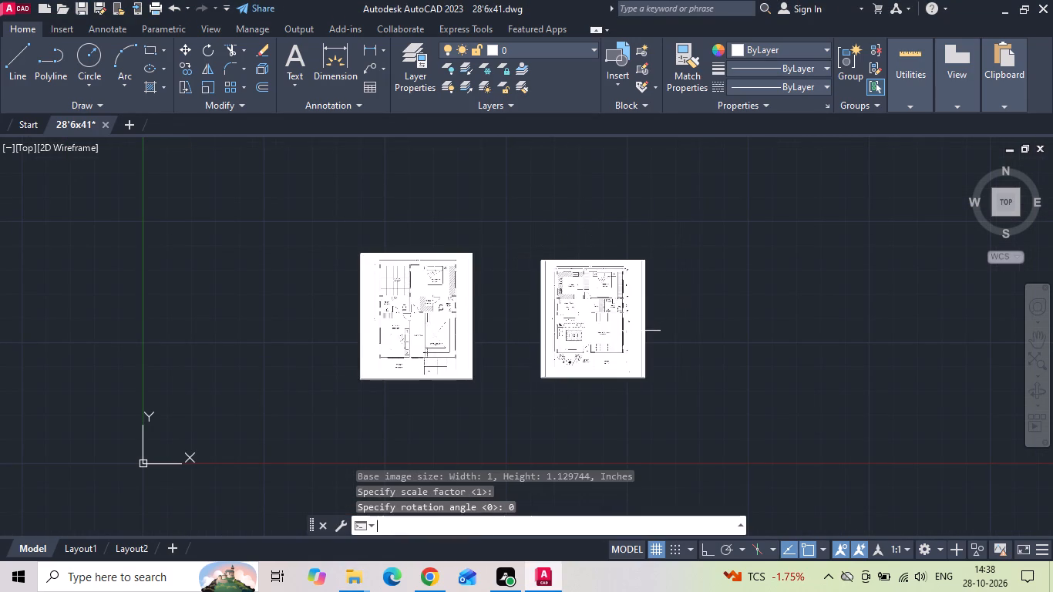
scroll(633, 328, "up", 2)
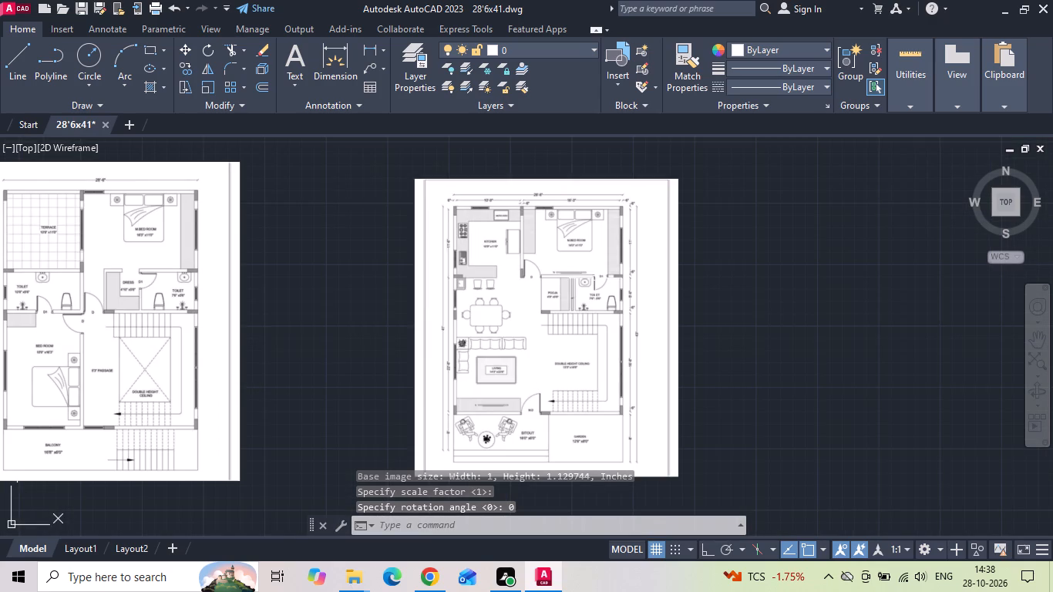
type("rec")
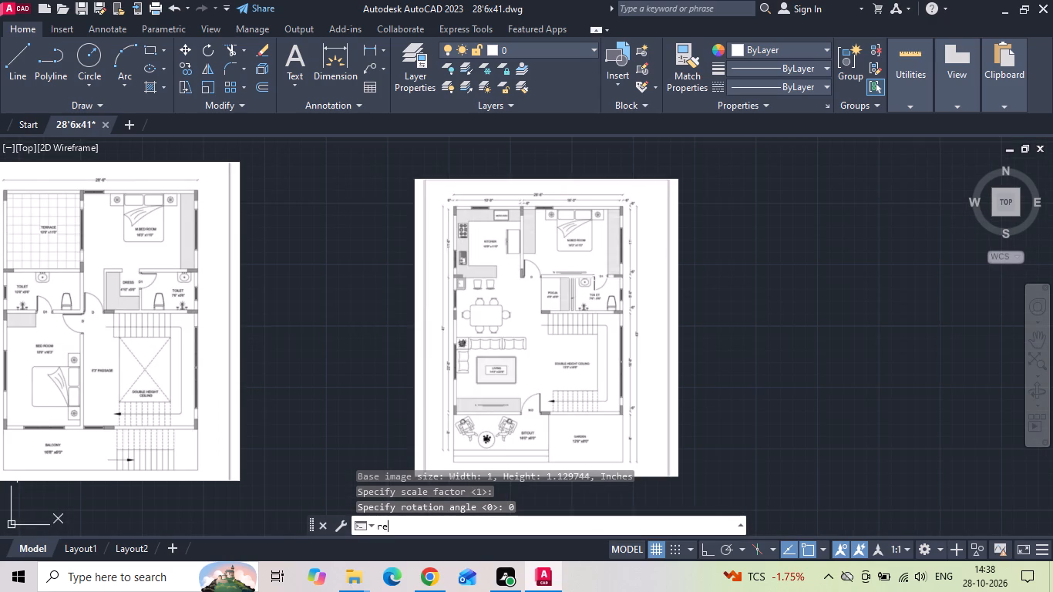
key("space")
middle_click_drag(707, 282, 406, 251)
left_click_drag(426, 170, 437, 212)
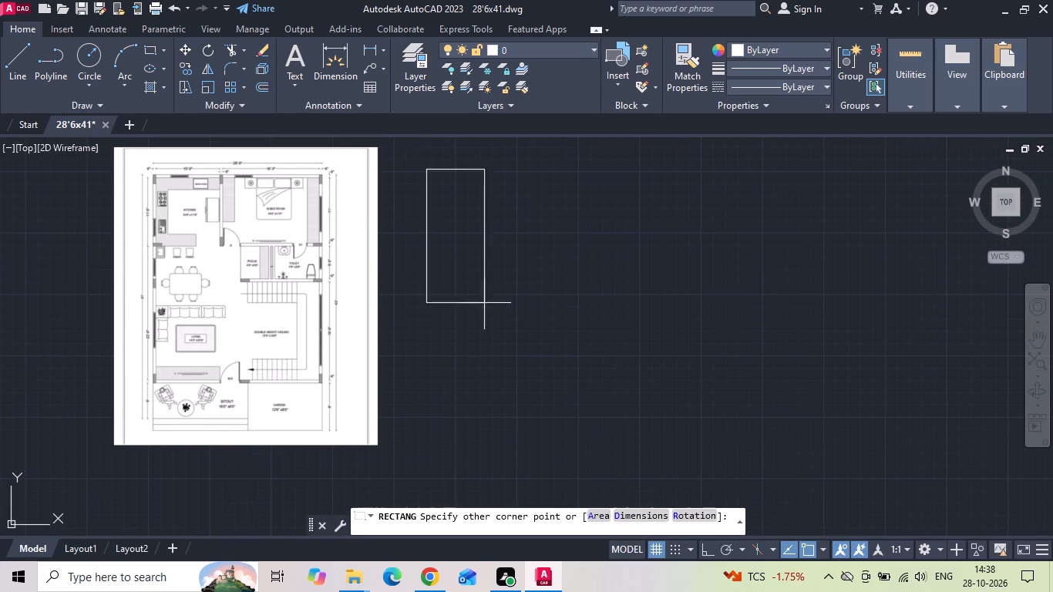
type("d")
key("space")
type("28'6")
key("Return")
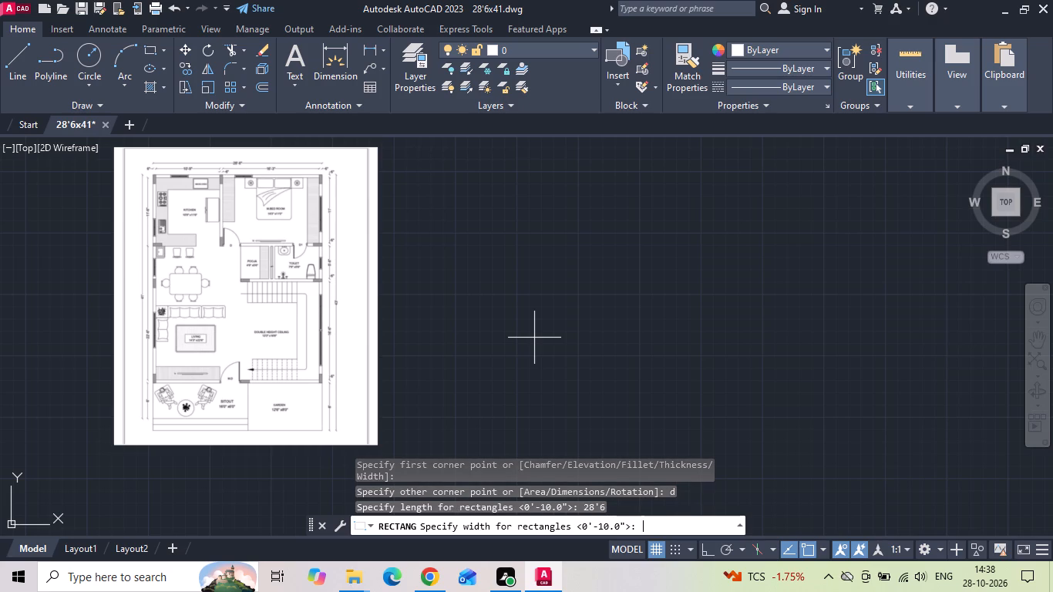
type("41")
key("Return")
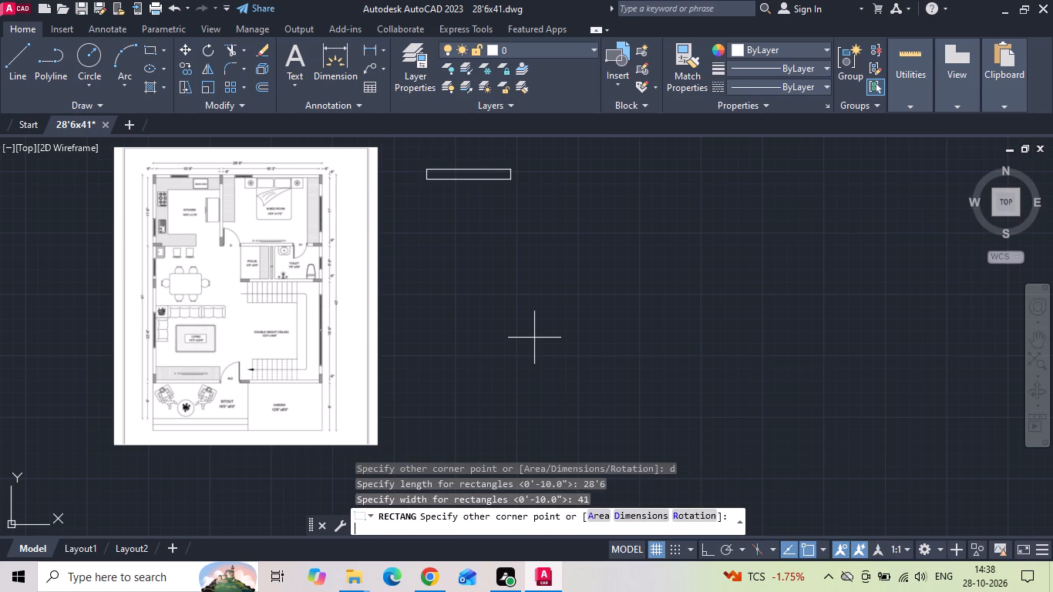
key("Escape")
Draw a rectangle 28'6" long and 41' wide in the empty space beside the ground-floor plan image.
type("rec")
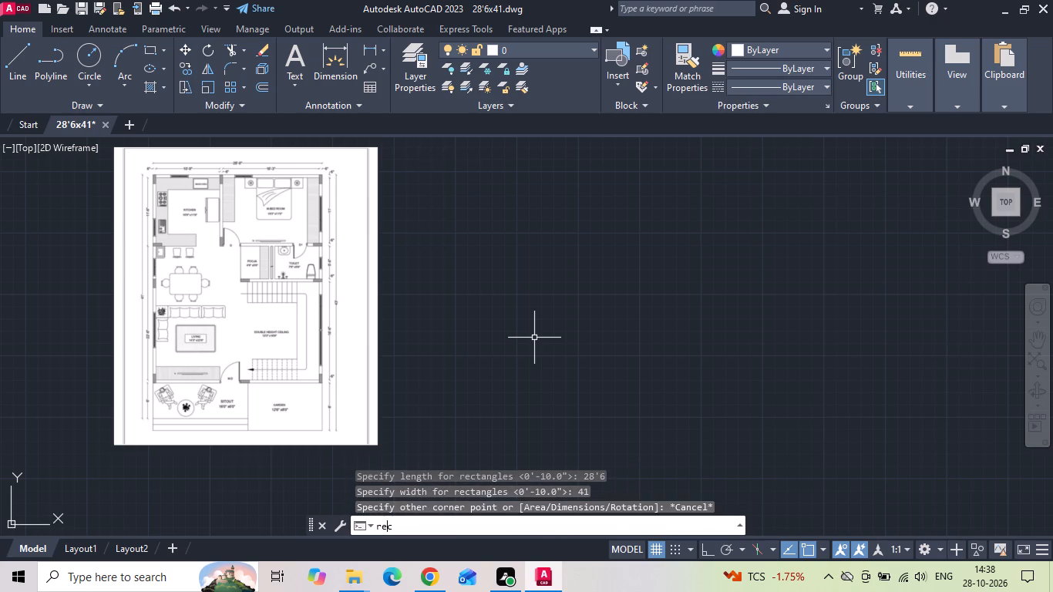
key("space")
left_click(410, 441)
left_click_drag(409, 441, 452, 385)
type("d")
key("space")
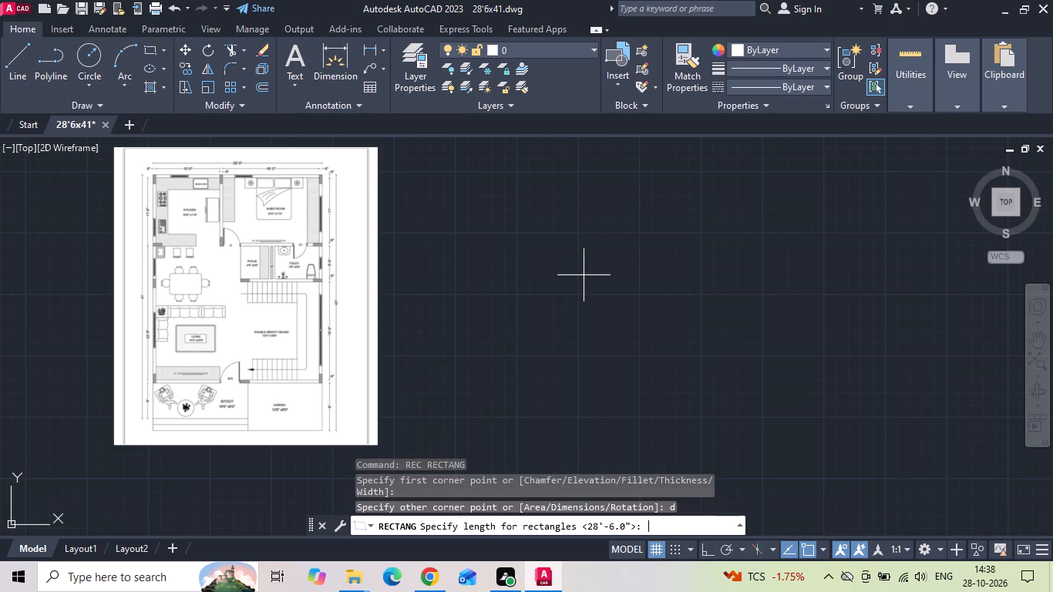
type("28'6")
key("Return")
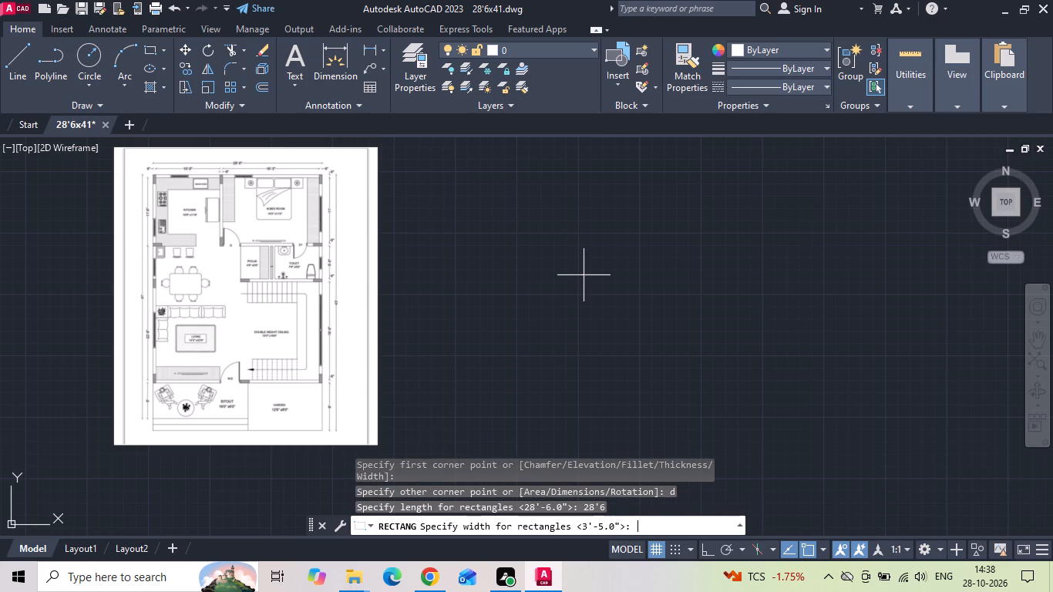
type("41")
key("apostrophe")
key("Return")
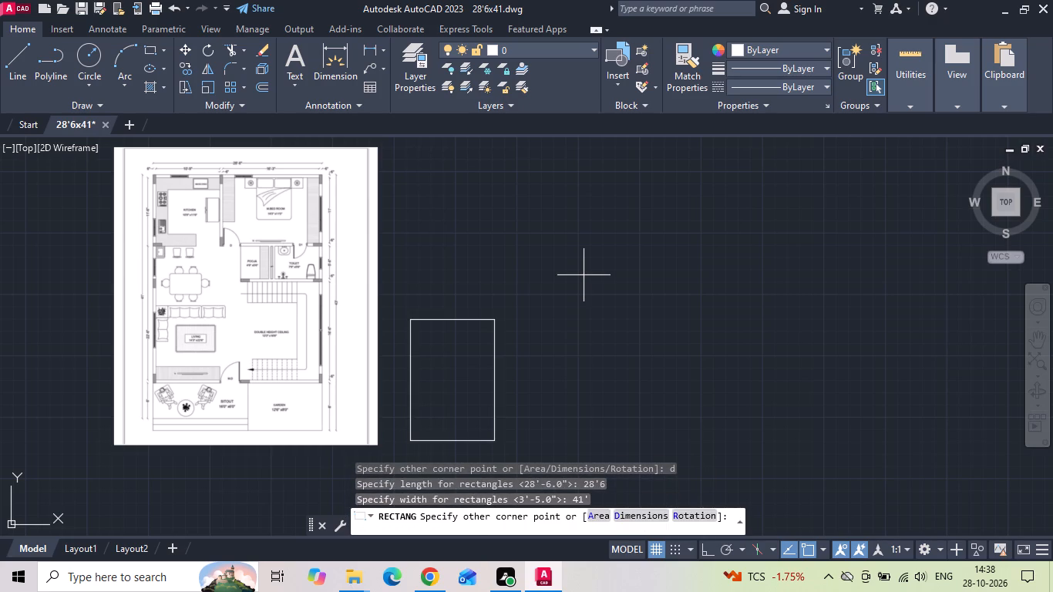
left_click(584, 275)
scroll(584, 275, "down", 1)
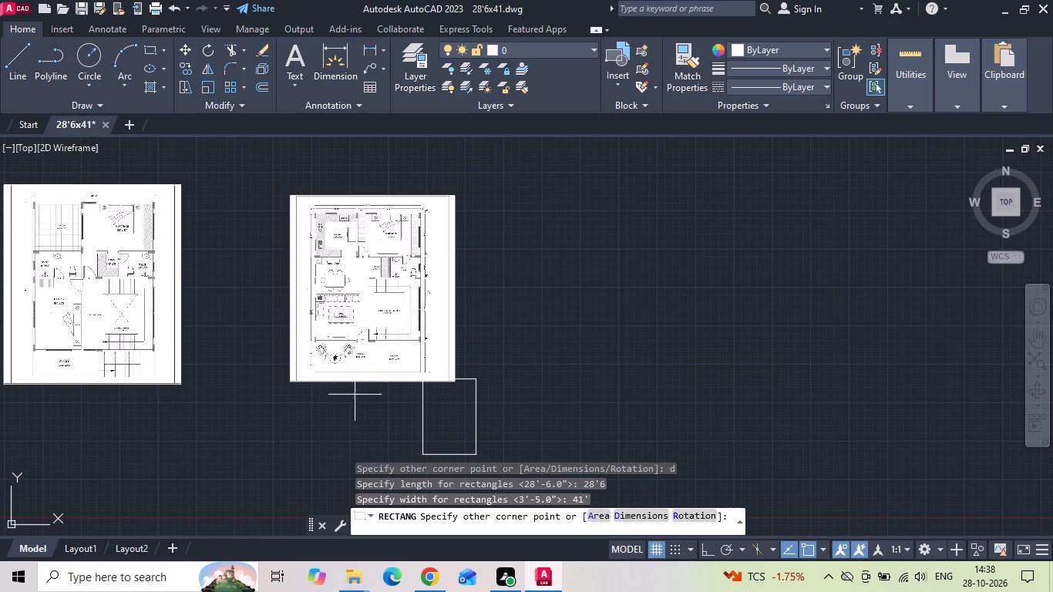
left_click(542, 273)
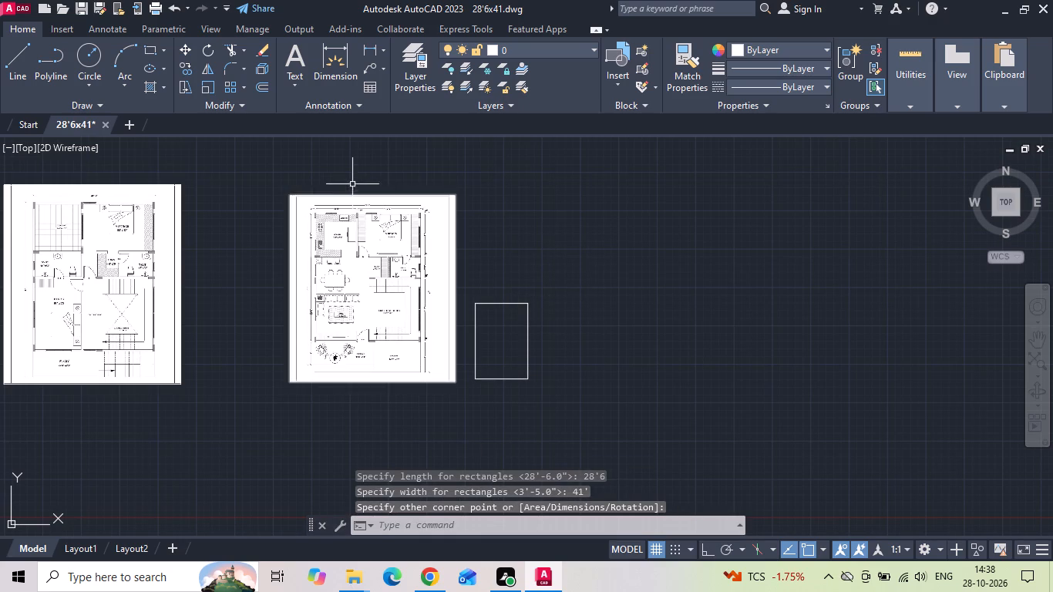
Scale both plan images down freehand, using the ground-floor image's upper-right corner as the base point.
left_click_drag(350, 183, 246, 258)
left_click(95, 293)
right_click(97, 293)
left_click(156, 341)
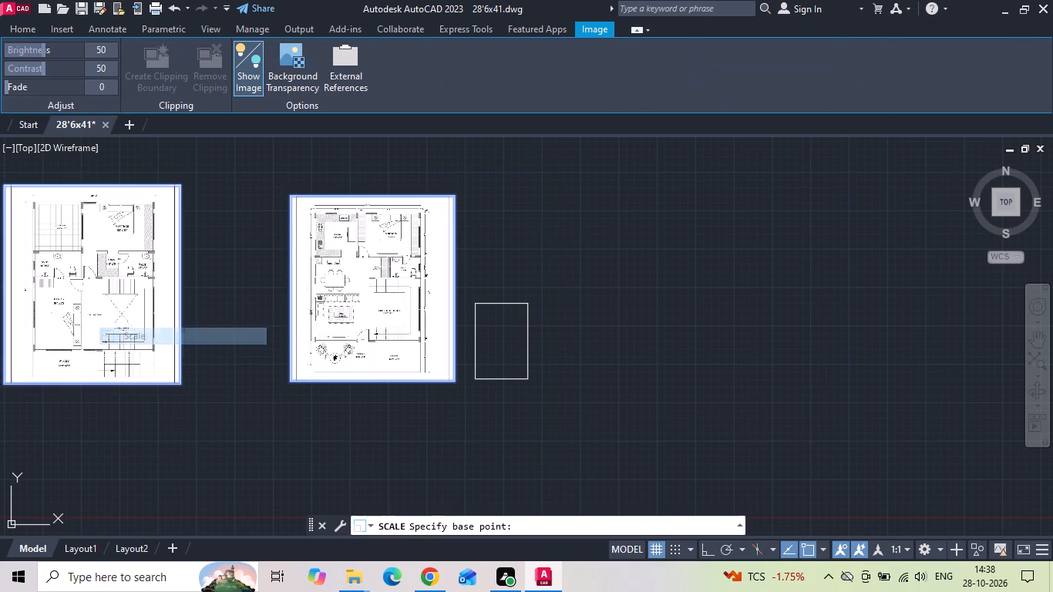
left_click_drag(455, 199, 449, 214)
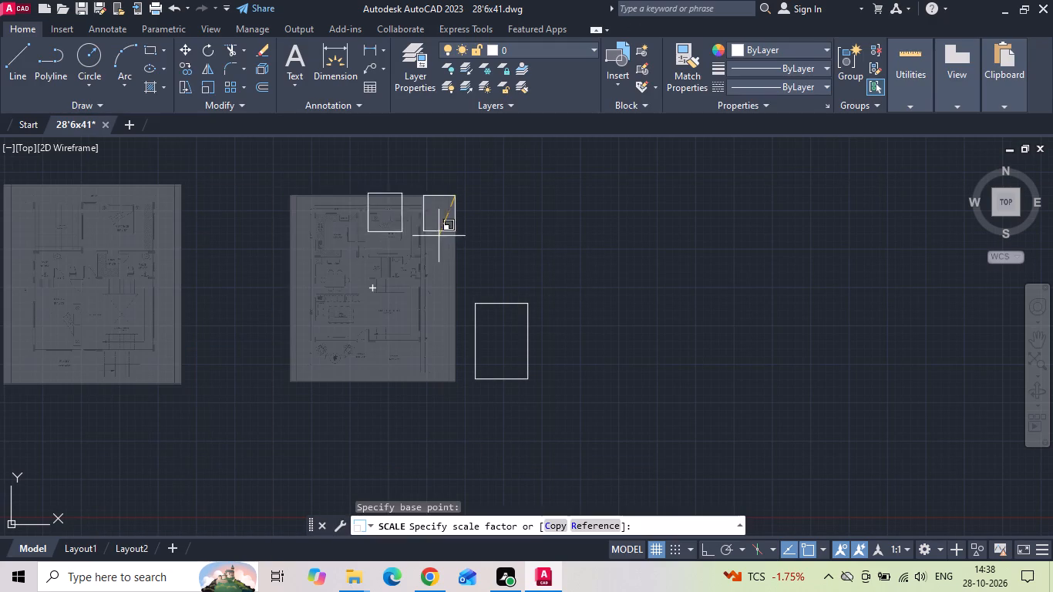
left_click(423, 254)
Move both plan images down so they sit in line beside the 28'6" by 41' rectangle.
left_click_drag(472, 224, 451, 228)
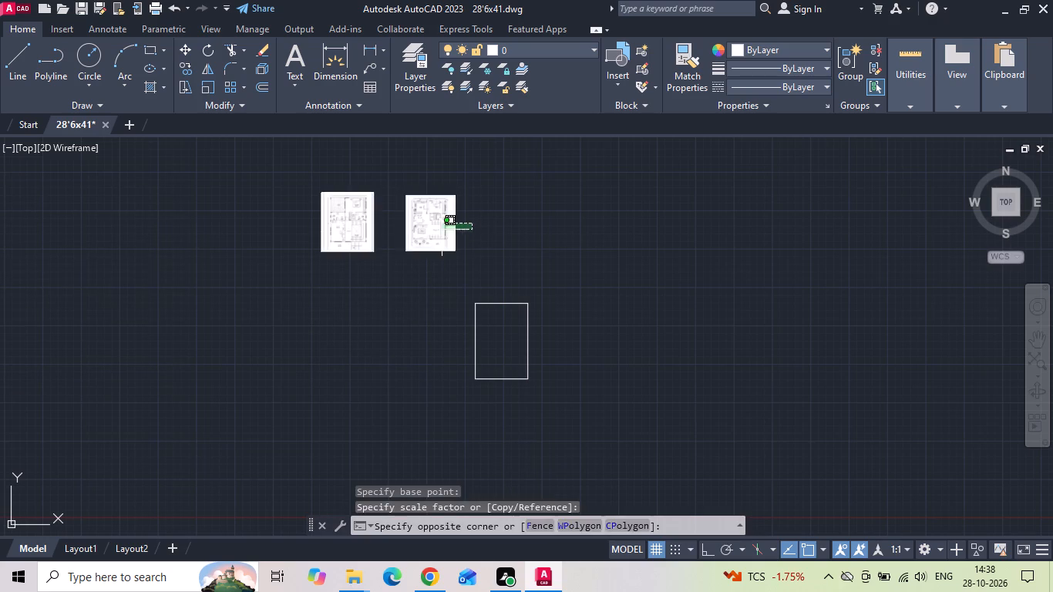
left_click(342, 232)
right_click(342, 232)
left_click(402, 298)
left_click_drag(412, 271, 408, 315)
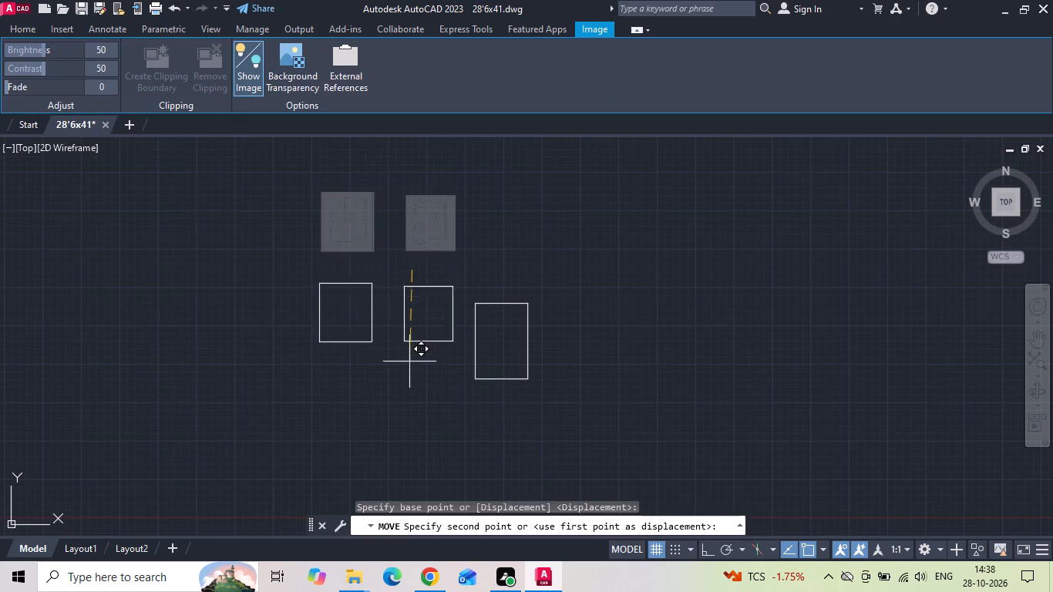
left_click(422, 385)
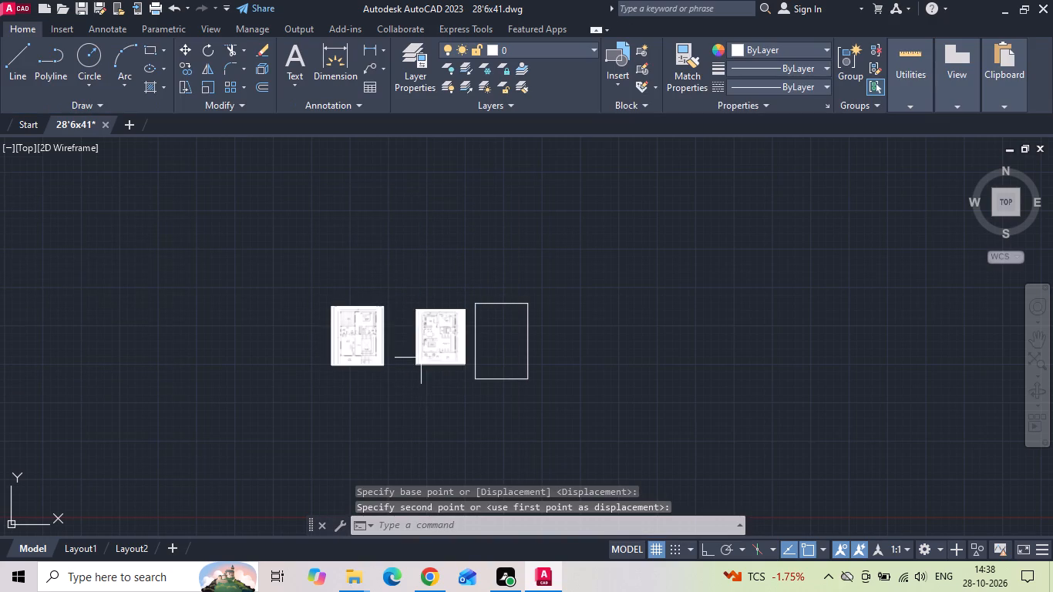
Scale both plan images up freehand from the ground-floor image's upper-right corner so the plans come close to the rectangle's size.
scroll(428, 360, "up", 2)
left_click_drag(441, 223, 388, 271)
left_click(153, 298)
right_click(159, 293)
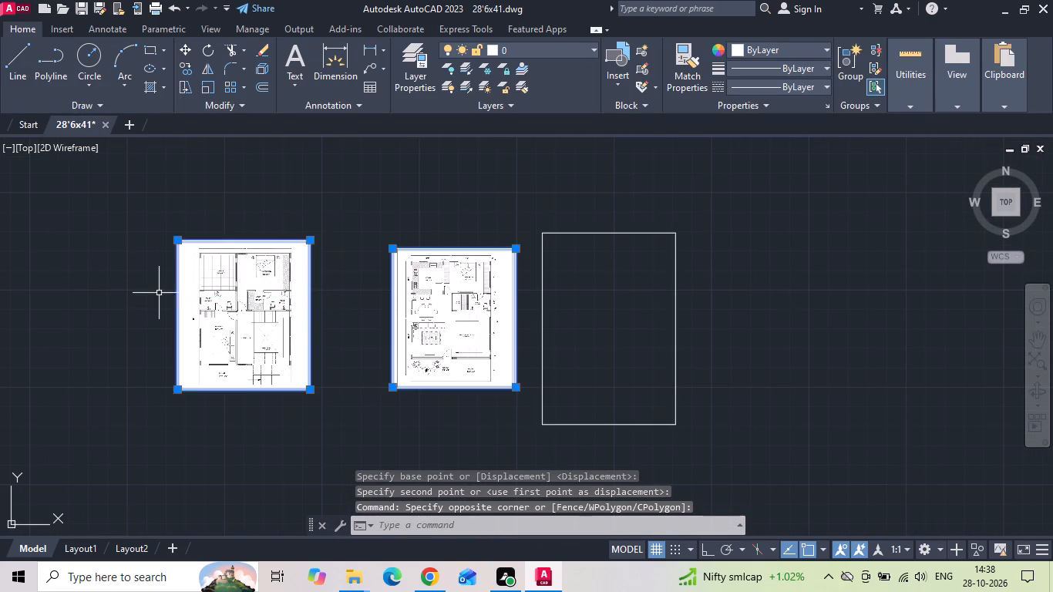
left_click(225, 335)
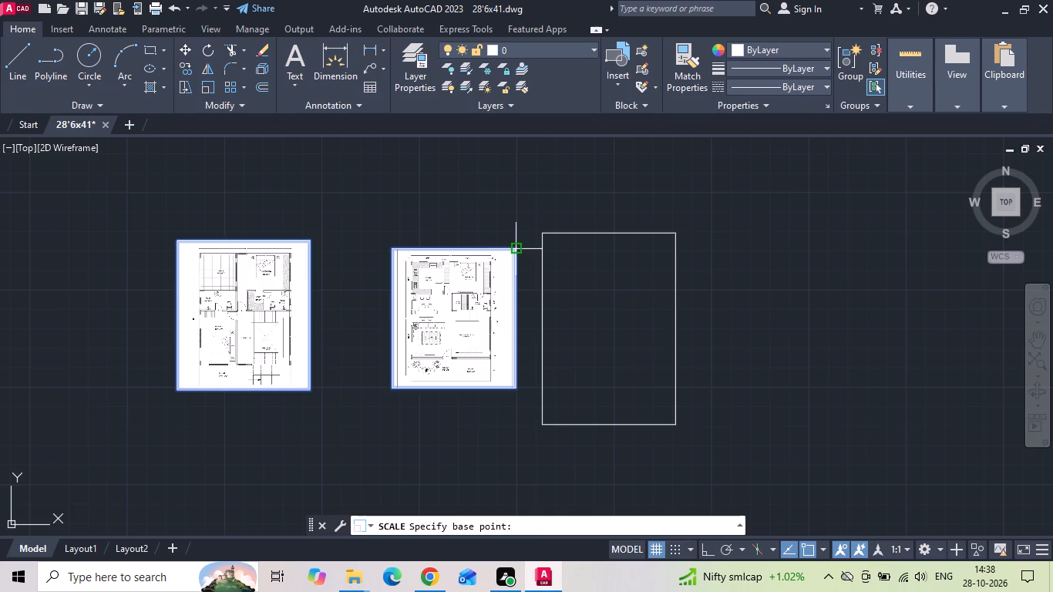
left_click_drag(516, 247, 512, 258)
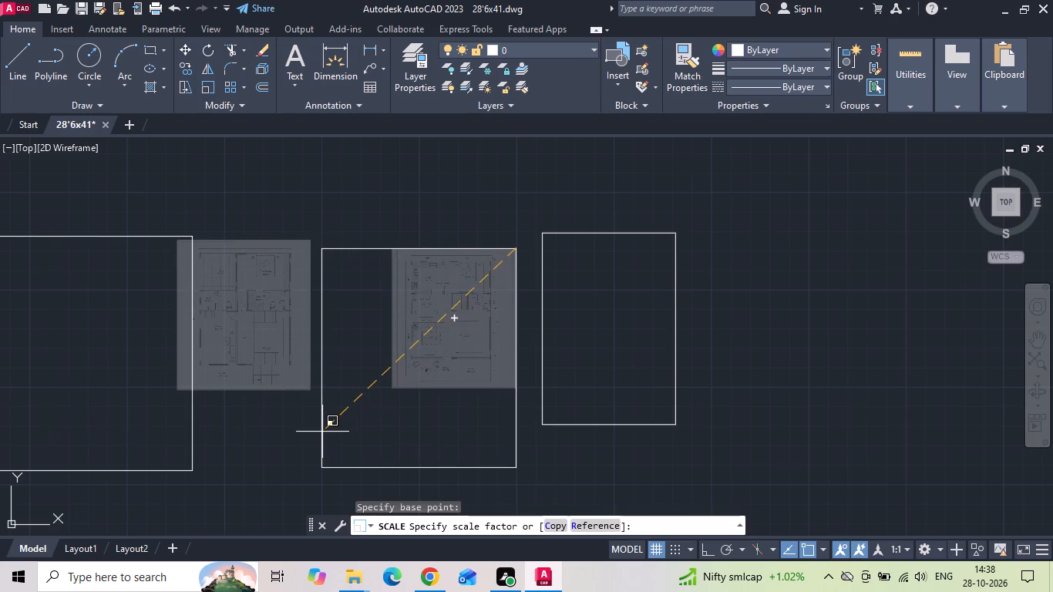
left_click(331, 423)
Move both plan images up freehand so they line up better beside the 28'6" by 41' rectangle.
left_click_drag(356, 210, 352, 225)
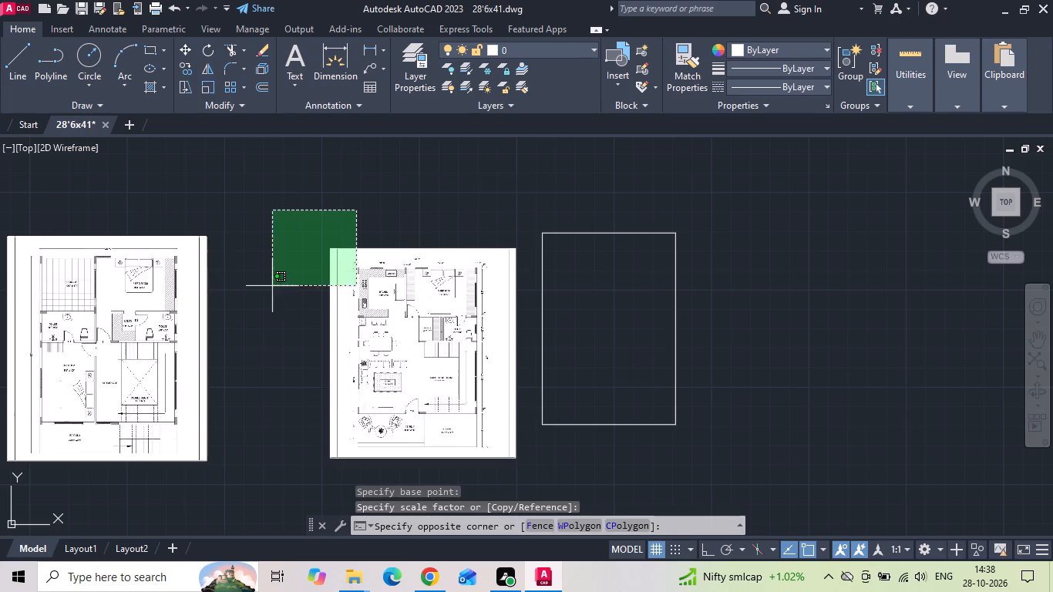
left_click(182, 325)
right_click(182, 325)
left_click(256, 301)
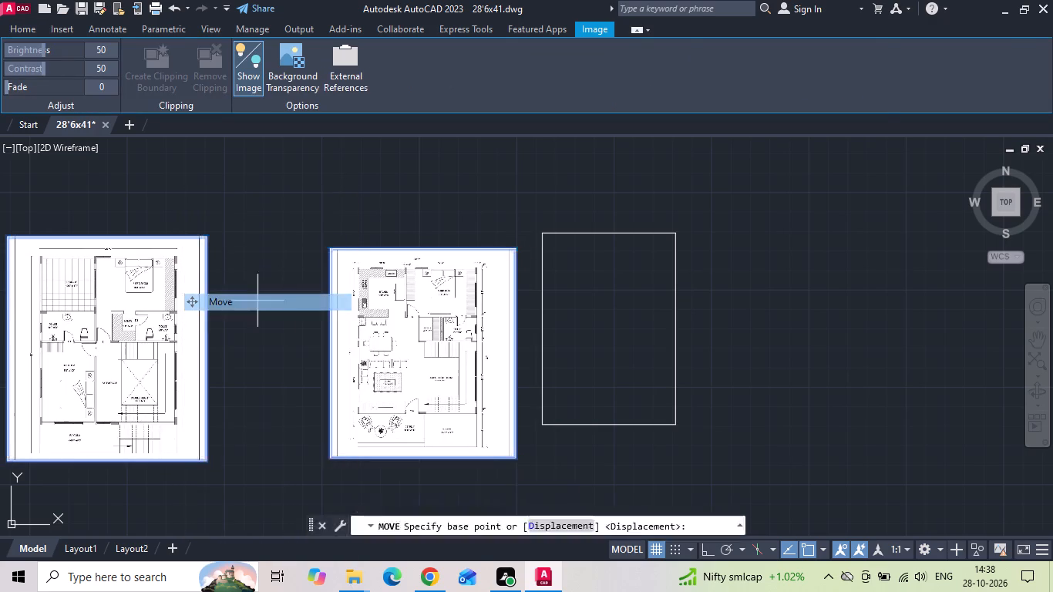
left_click(419, 355)
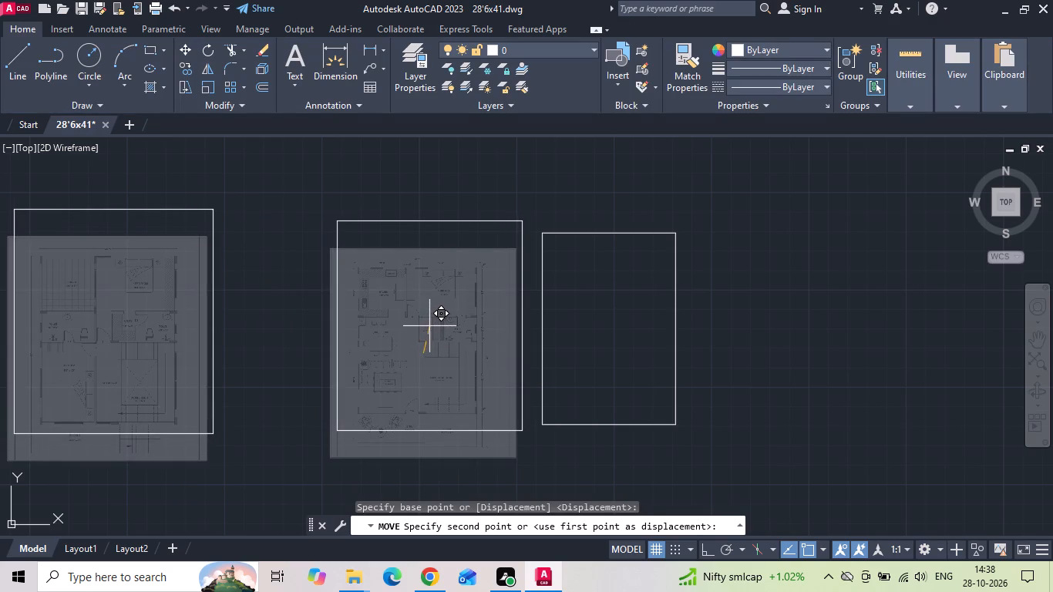
left_click(429, 326)
Offset the 28'6" by 41' rectangle 6" inward to form the outer wall thickness.
scroll(560, 242, "up", 2)
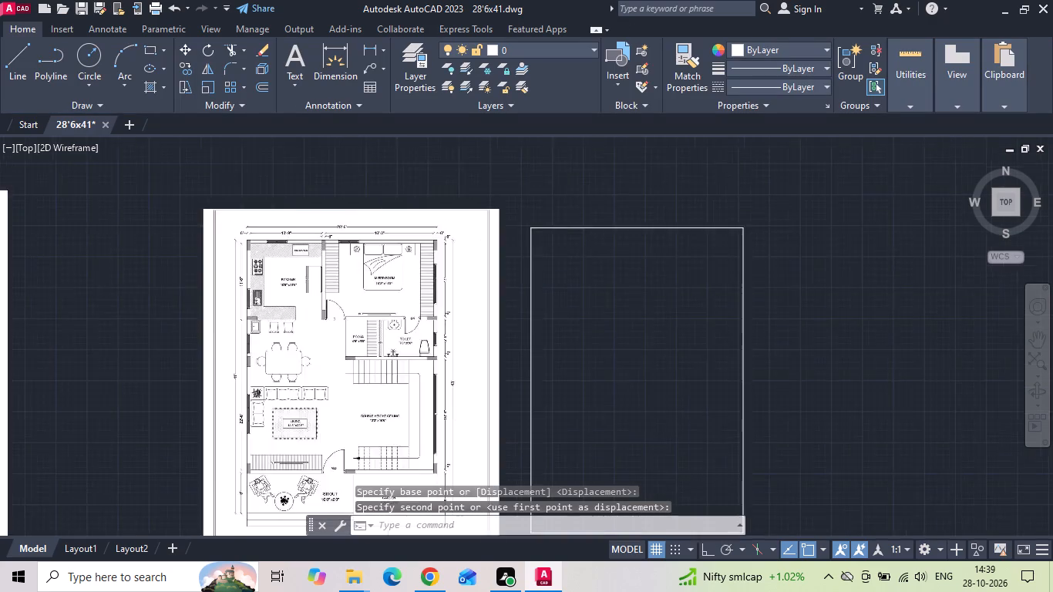
scroll(33, 225, "up", 1)
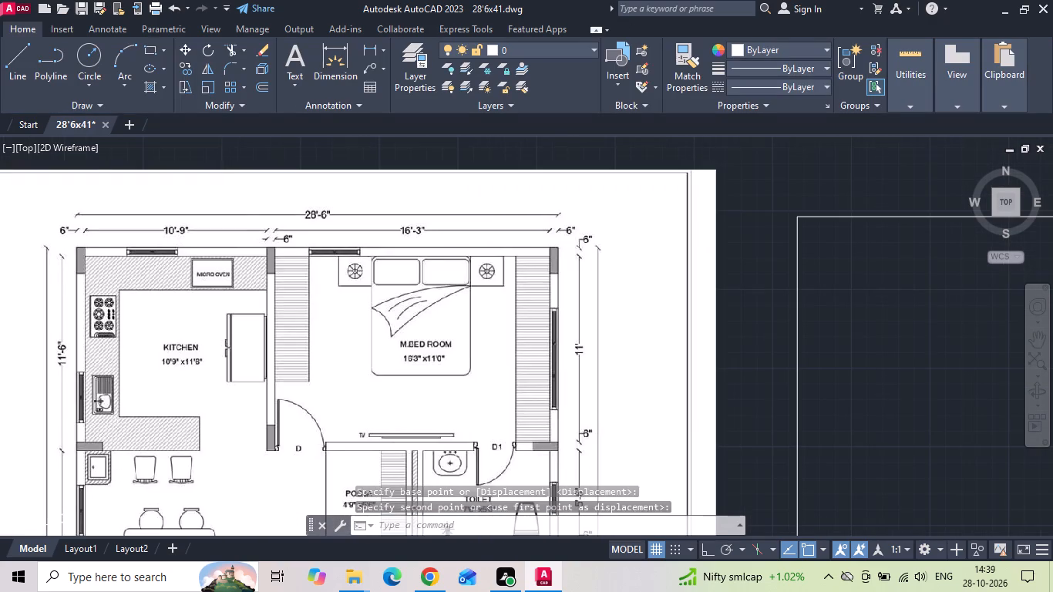
key("o")
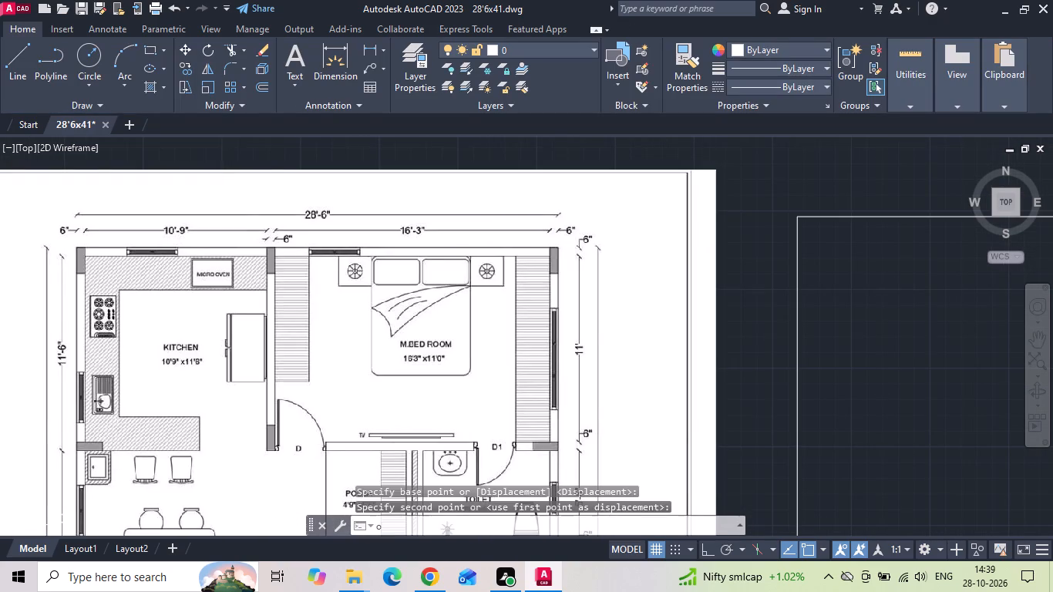
key("Return")
key("6")
key("Return")
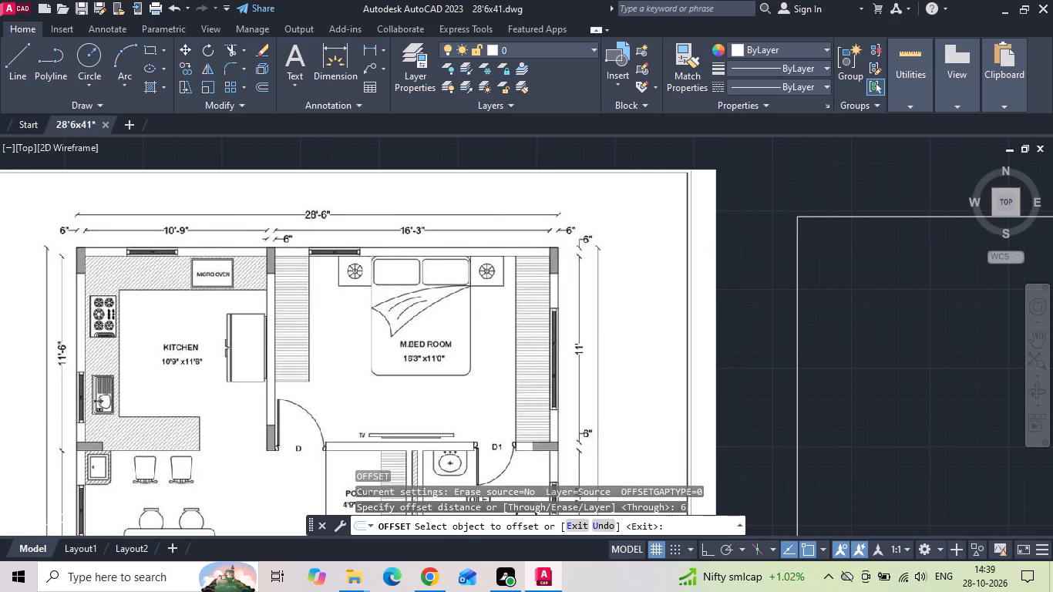
scroll(479, 282, "down", 1)
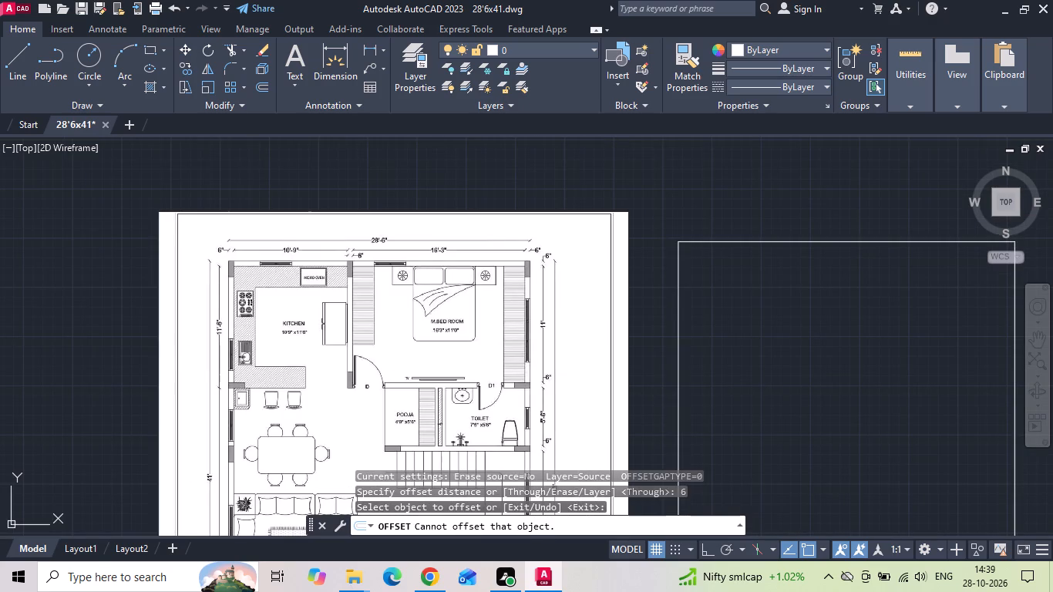
left_click_drag(679, 310, 705, 303)
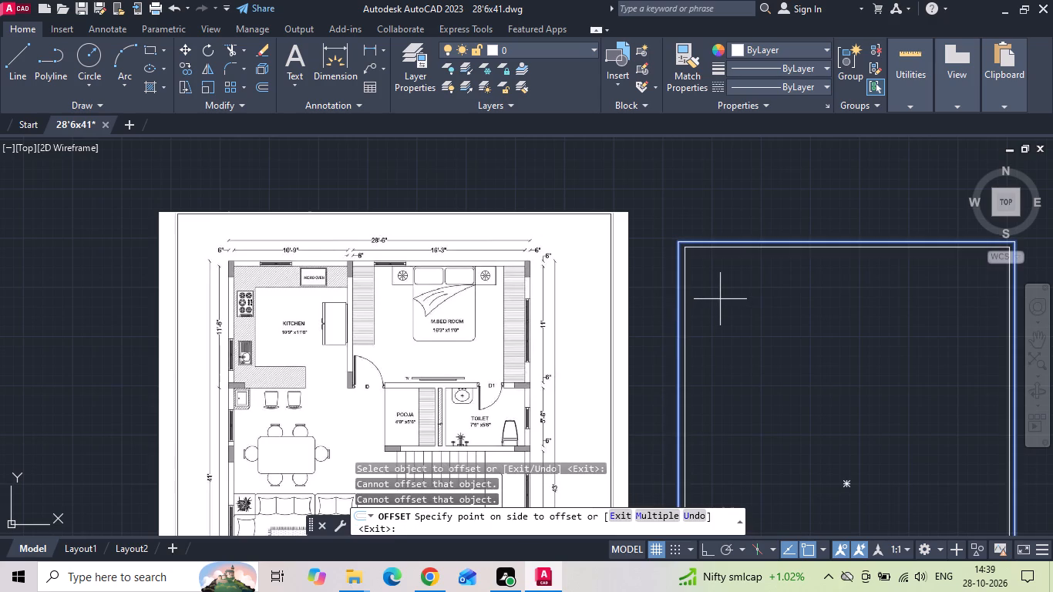
left_click(720, 299)
Explode the outer and inner wall rectangles into separate lines.
type("x")
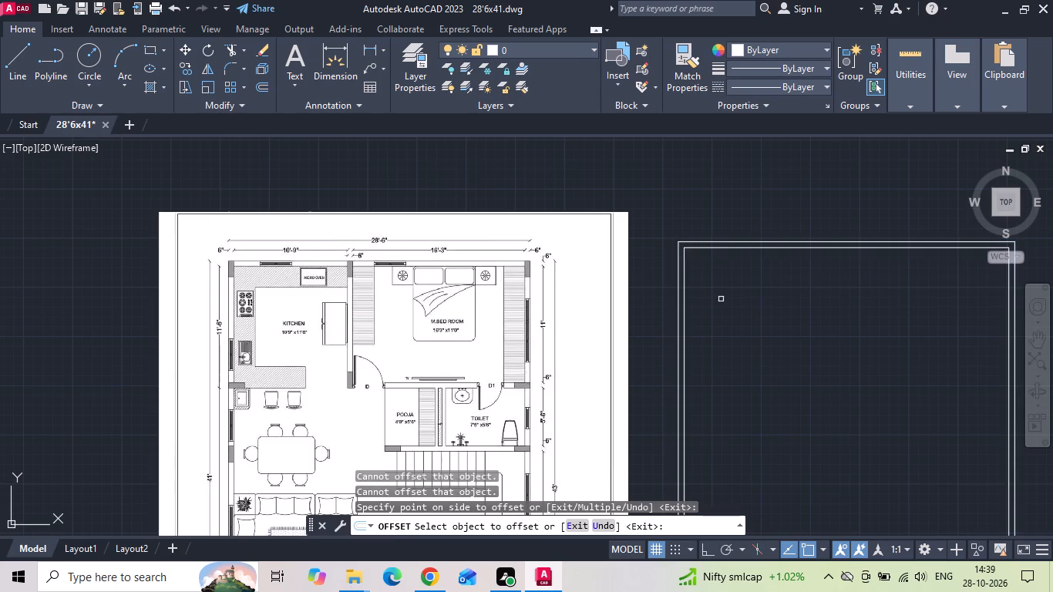
key("space")
key("Escape")
left_click_drag(718, 328, 691, 347)
left_click(658, 374)
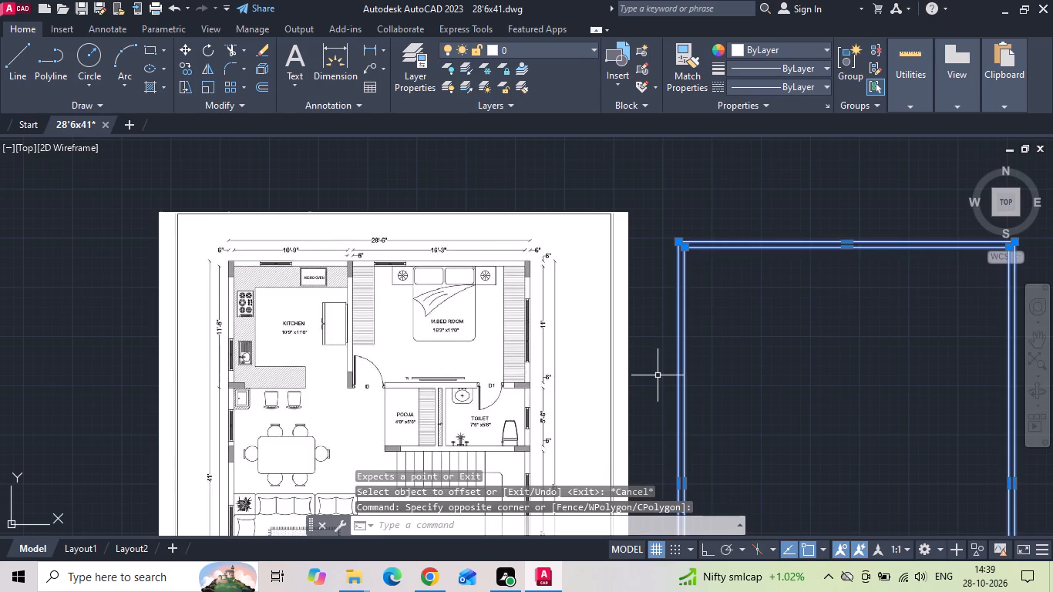
type("x")
key("space")
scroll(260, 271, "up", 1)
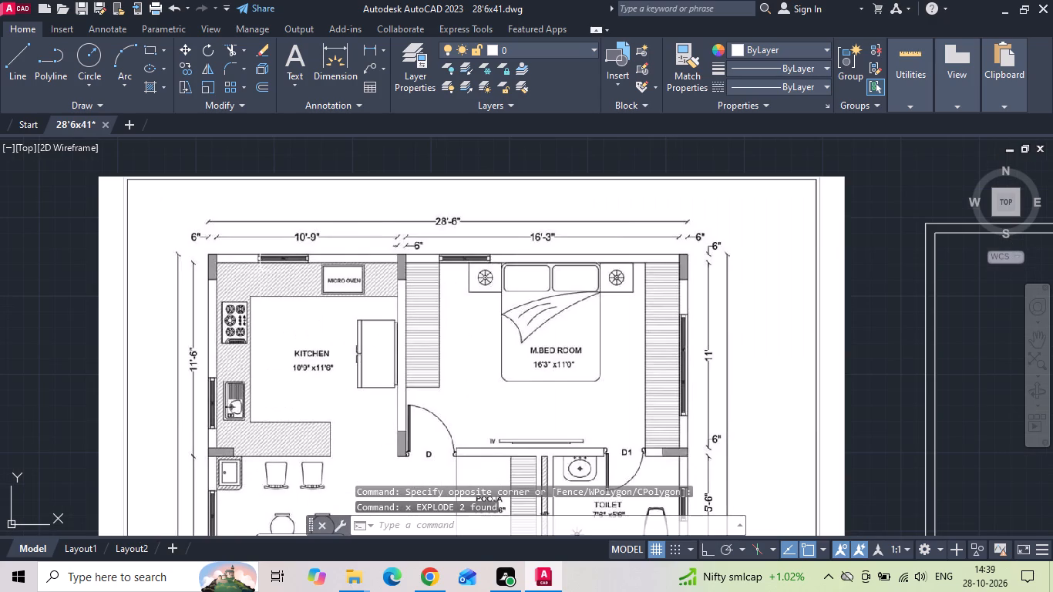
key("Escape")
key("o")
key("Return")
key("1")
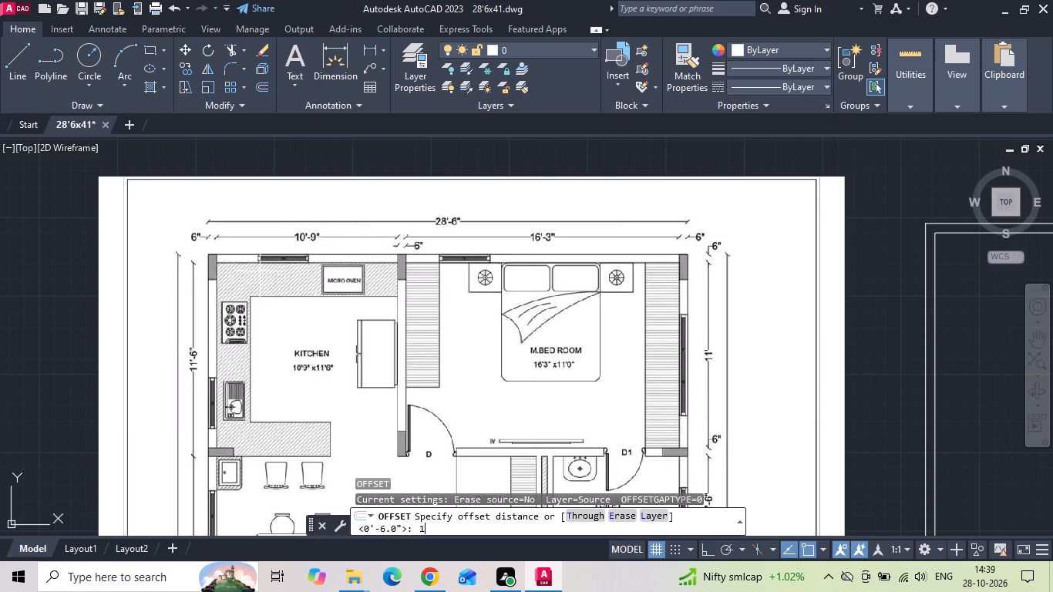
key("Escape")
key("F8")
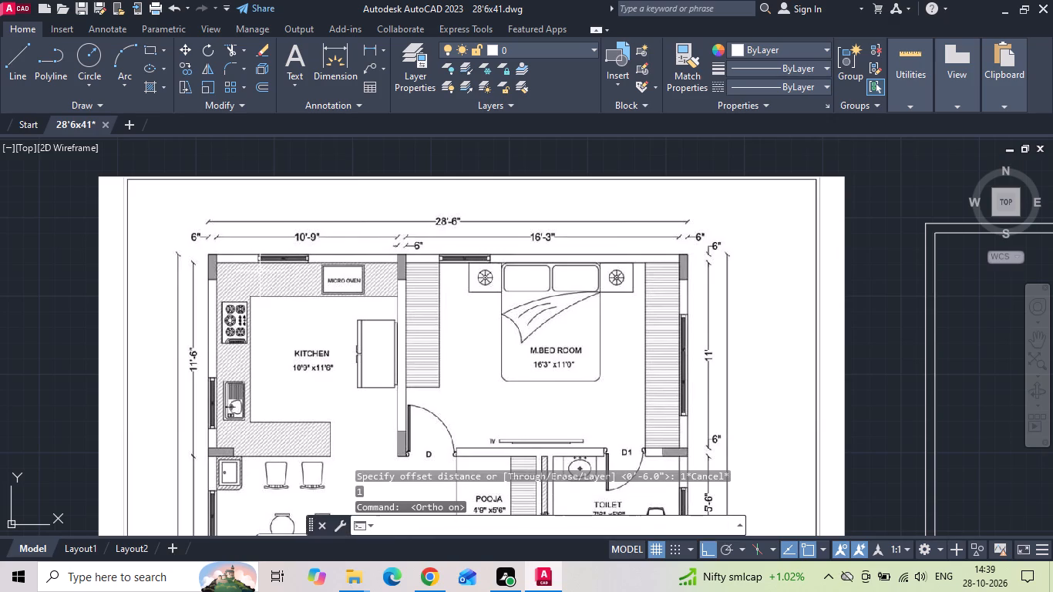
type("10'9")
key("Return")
Offset the left wall's inner line 10'9" to the right to set the kitchen width.
middle_click_drag(250, 267, 219, 264)
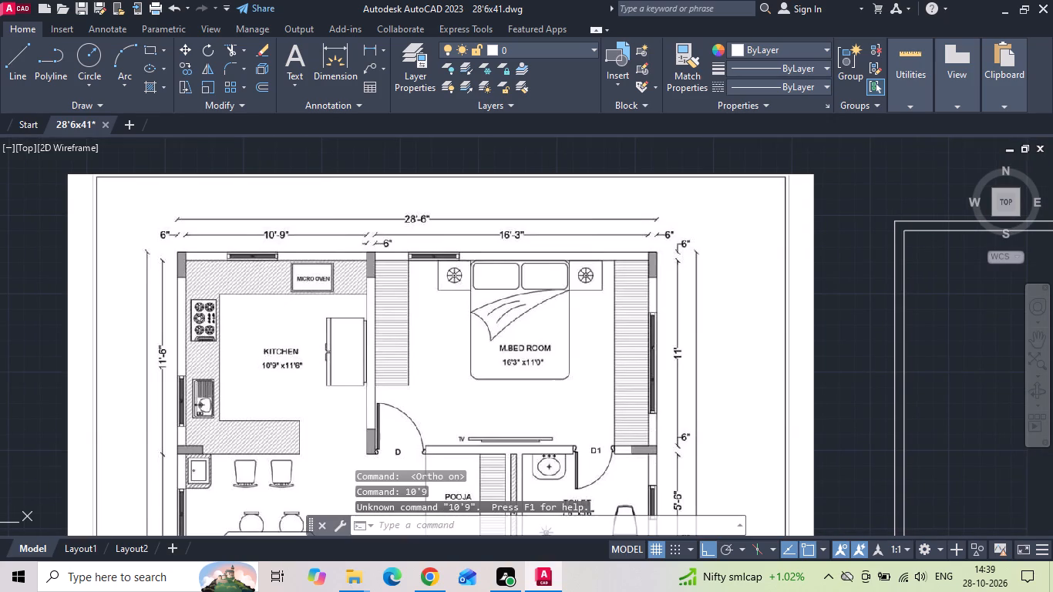
middle_click_drag(285, 276, 267, 271)
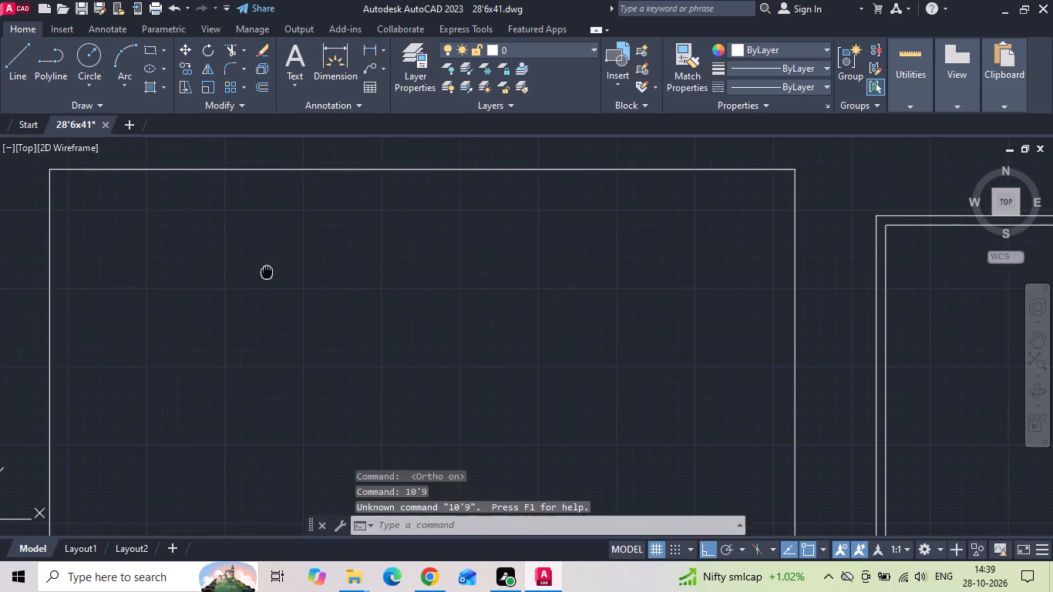
middle_click_drag(267, 271, 264, 270)
scroll(170, 273, "down", 1)
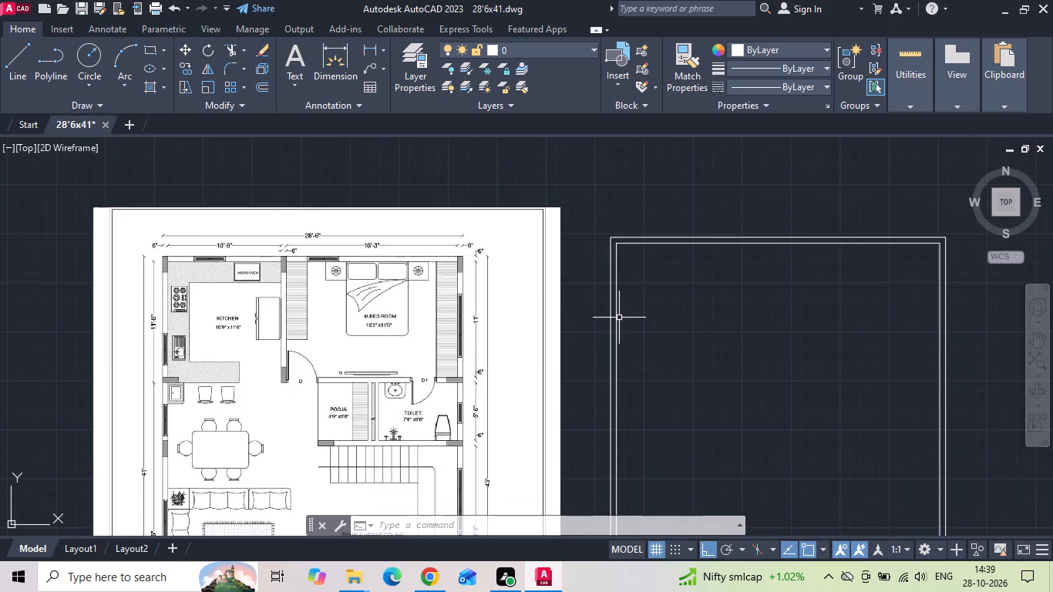
key("o")
key("Return")
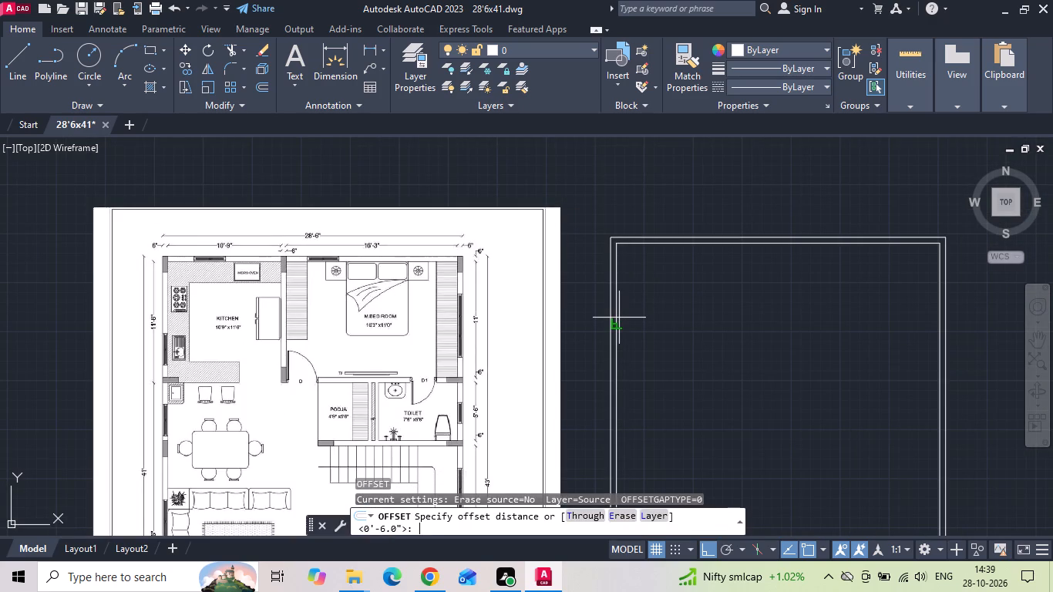
type("10'9")
key("Return")
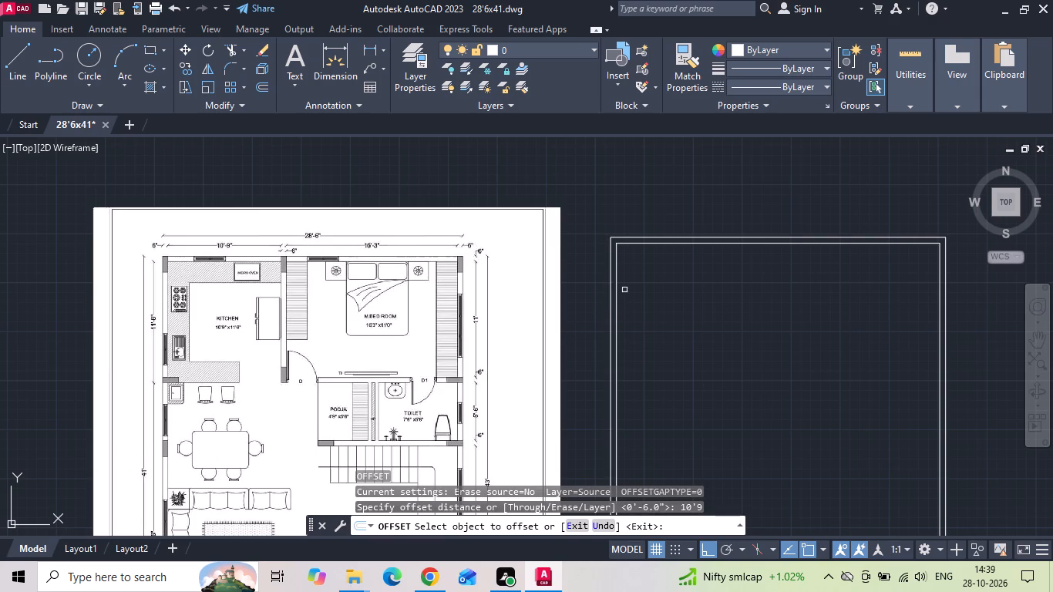
left_click_drag(616, 305, 638, 307)
left_click(717, 295)
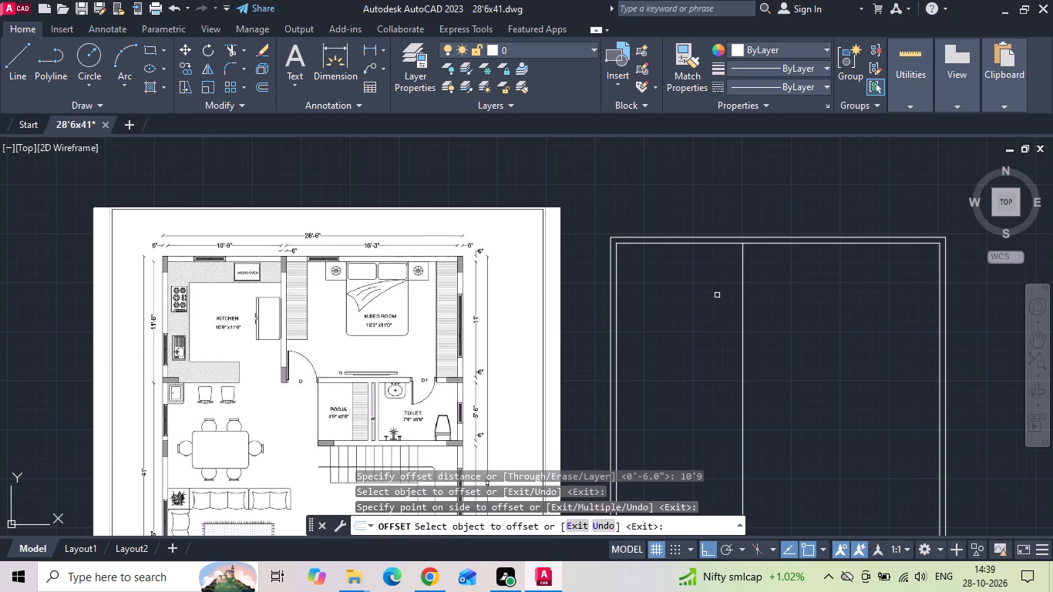
key("Escape")
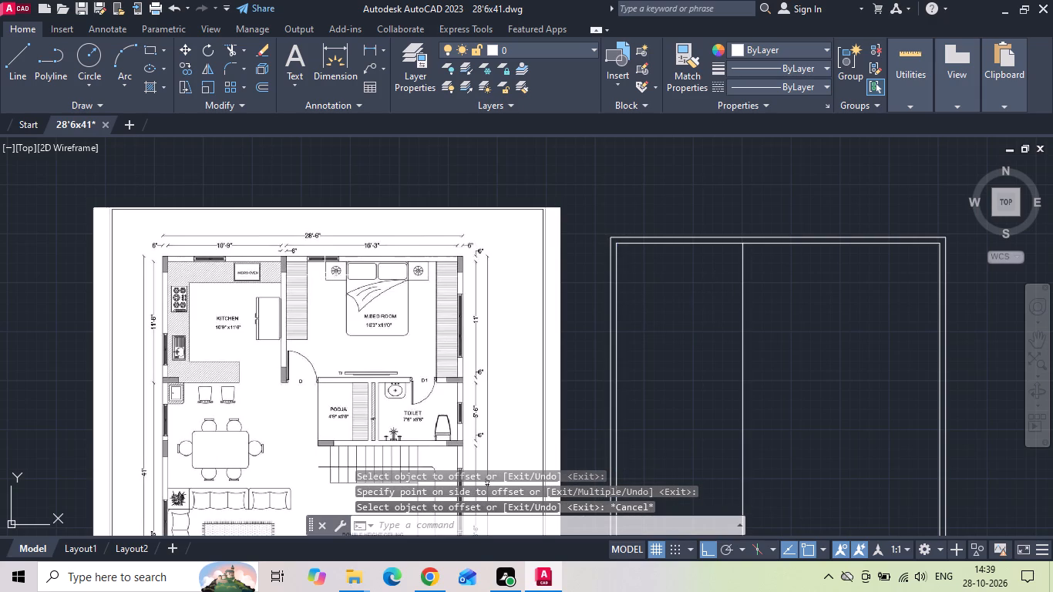
Offset the new vertical line 6" to the right to form the wall between kitchen and bedroom.
key("o")
key("Return")
key("6")
key("Return")
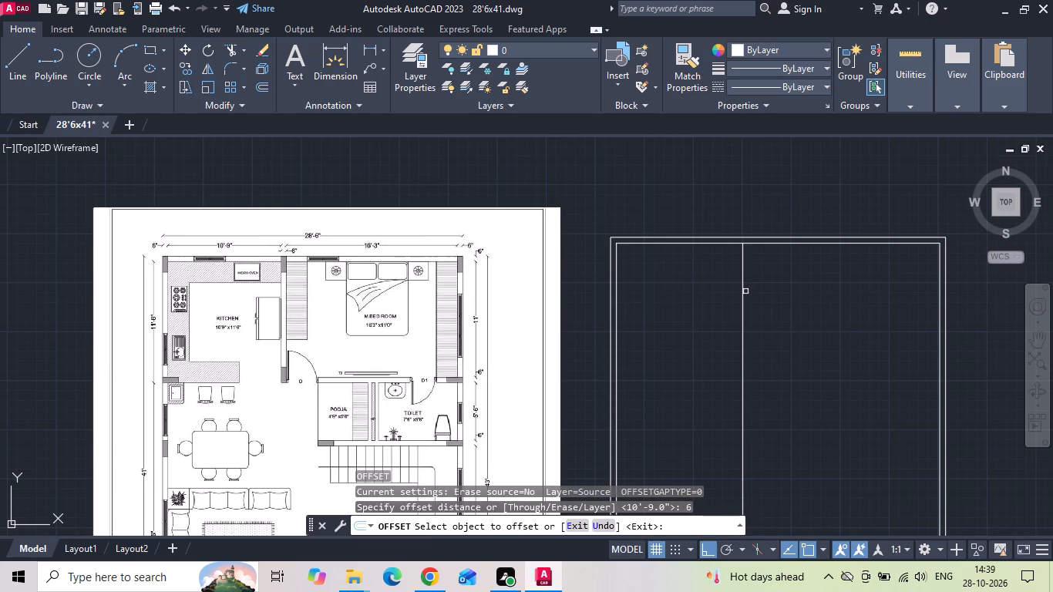
left_click_drag(743, 298, 753, 293)
left_click(776, 277)
key("Escape")
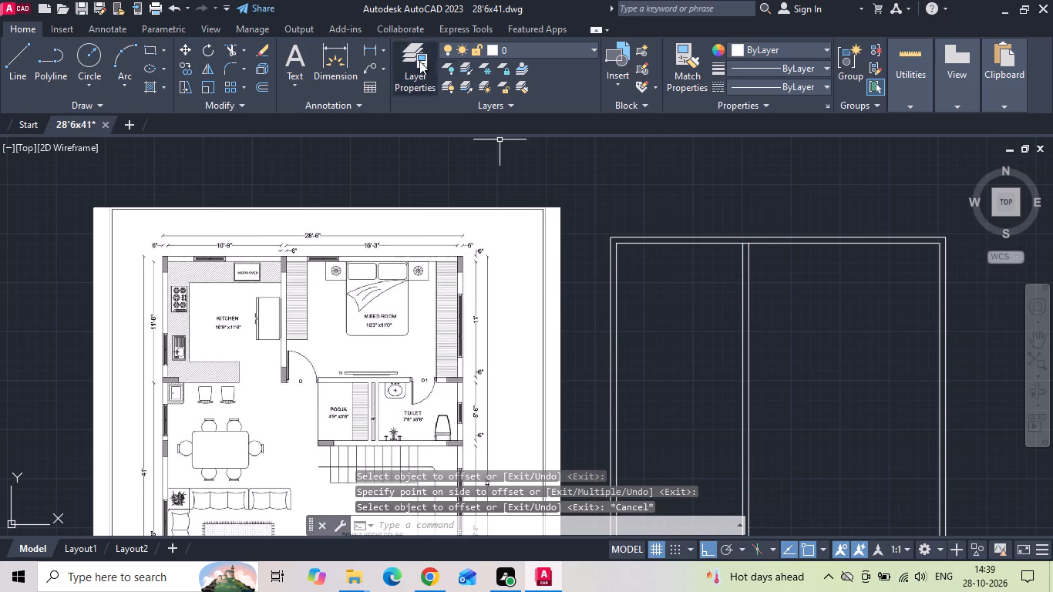
Check the bedroom width between the partition's right face and the right outer wall with a linear dimension.
left_click(362, 48)
left_click(750, 331)
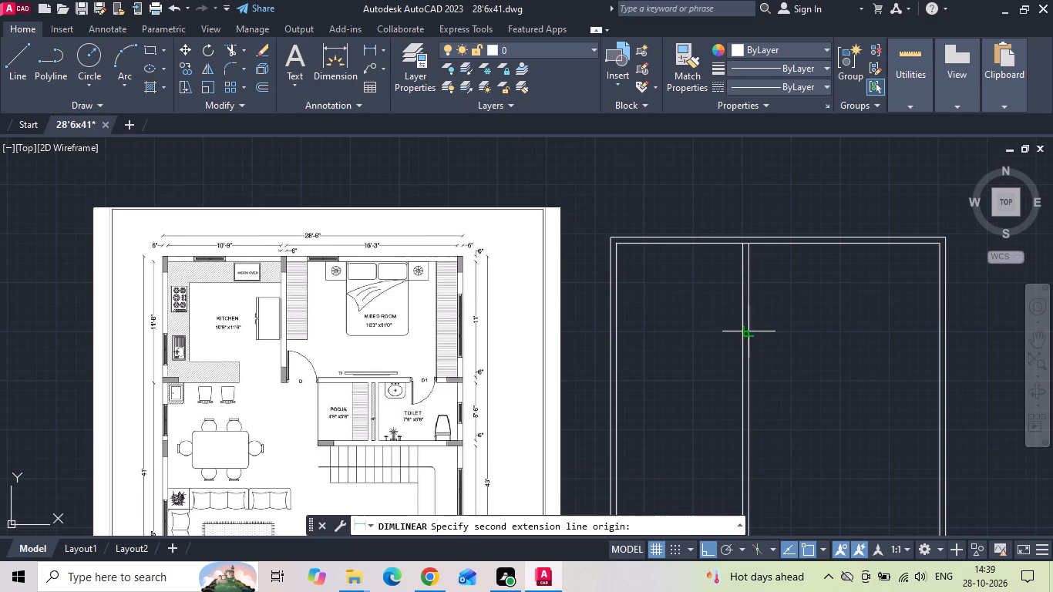
left_click(941, 331)
key("Escape")
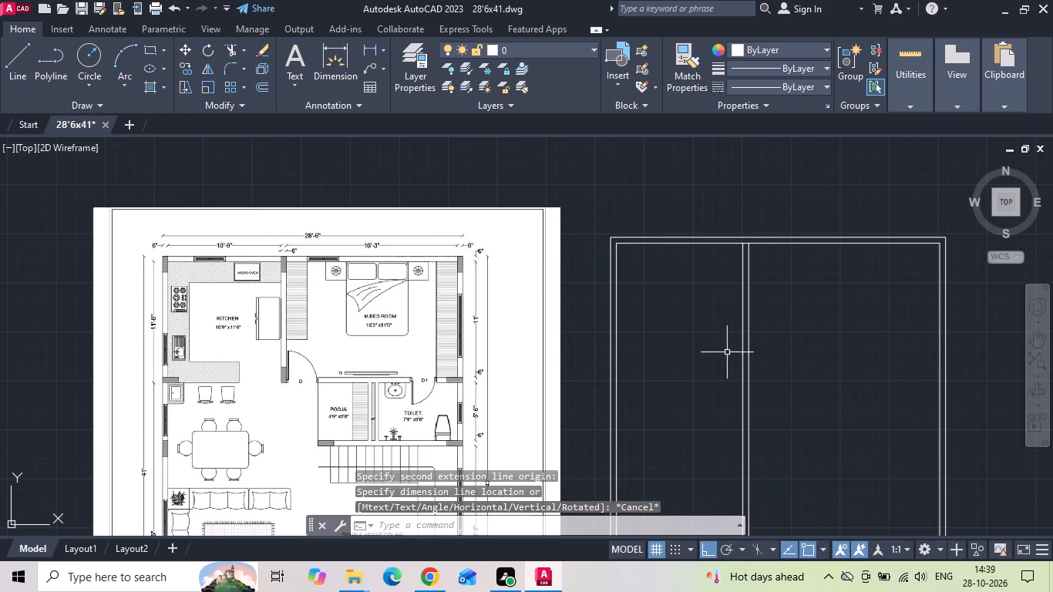
Offset the top wall's inner line 11' downward to set the master bedroom depth.
key("o")
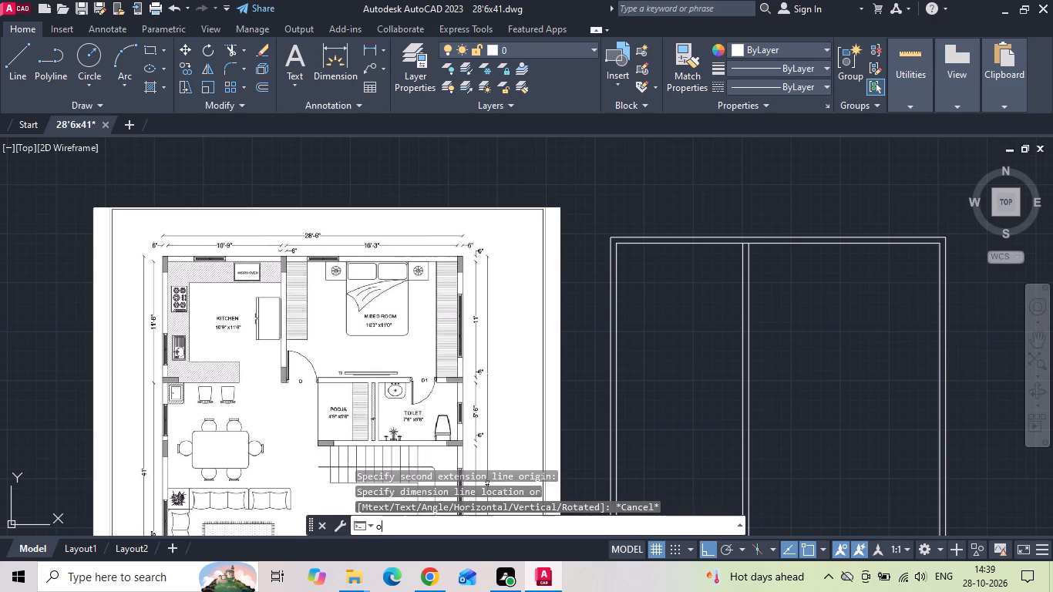
key("Return")
type("11'")
key("Return")
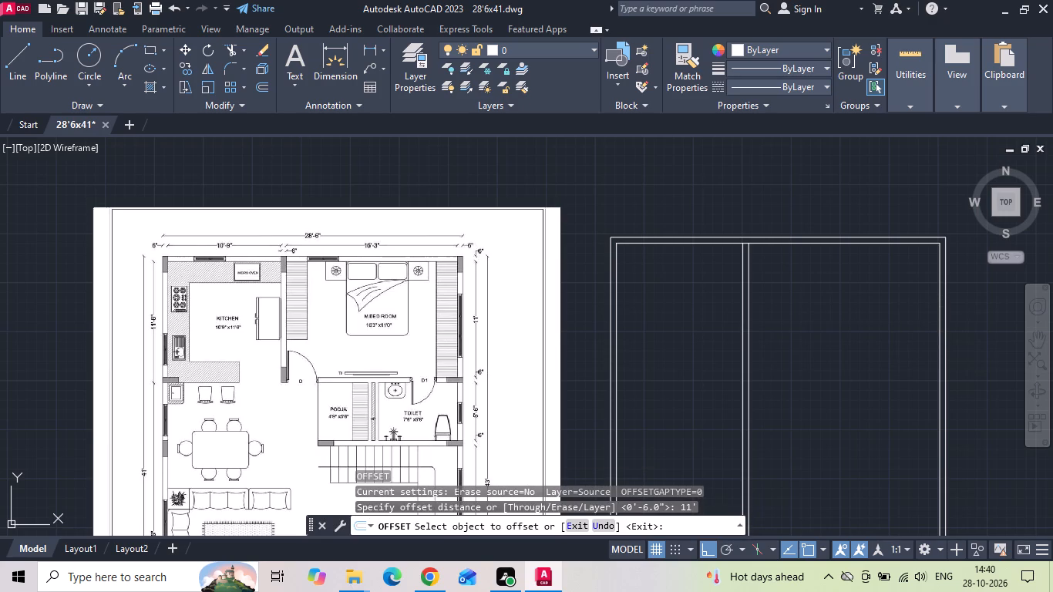
left_click(787, 245)
left_click(779, 348)
middle_click_drag(779, 346, 756, 331)
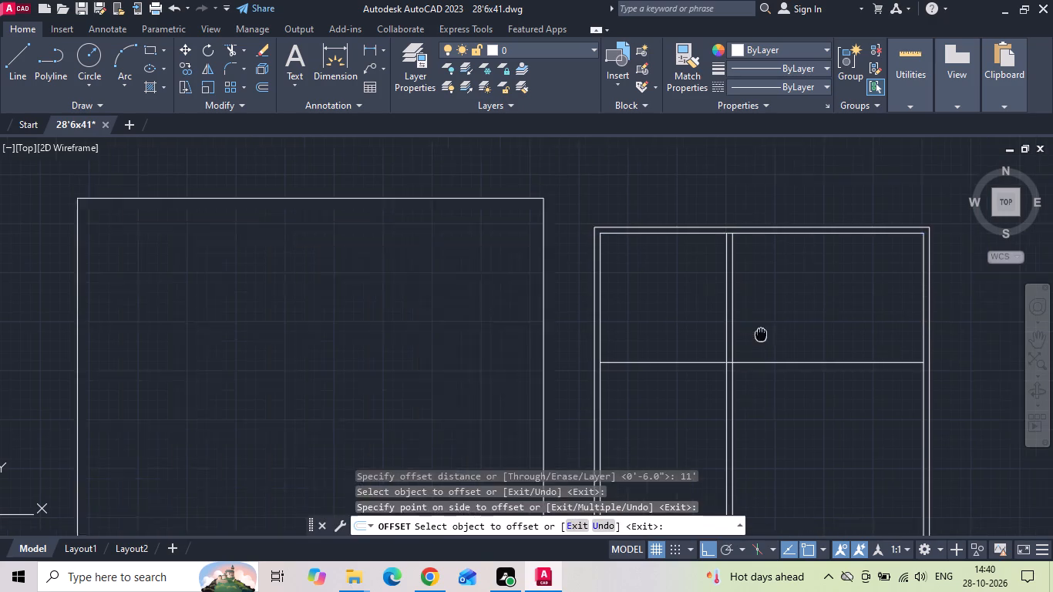
middle_click_drag(756, 331, 722, 281)
key("grave")
key("Escape")
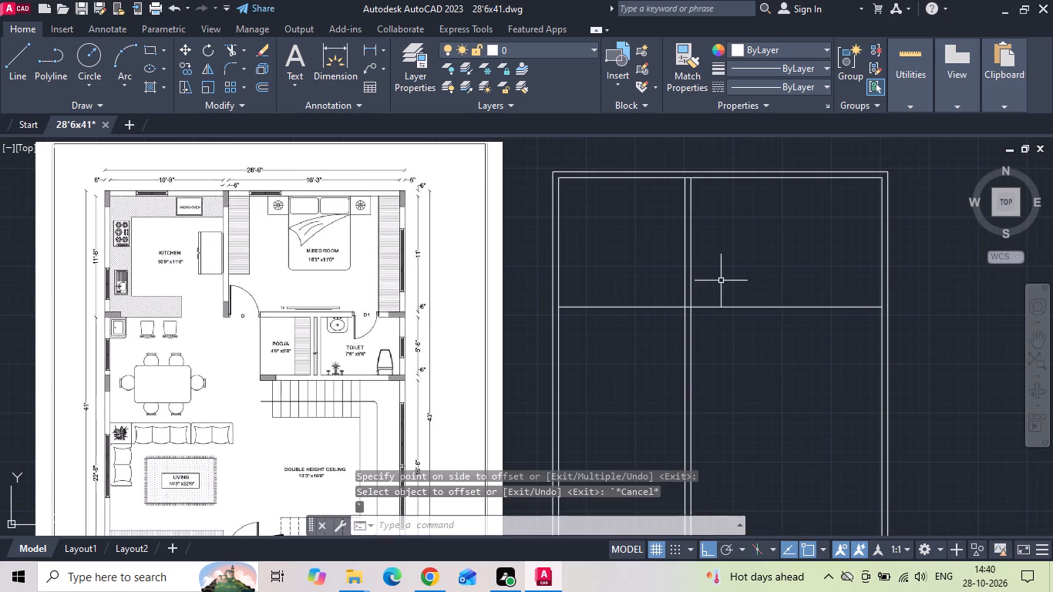
key("Escape")
Offset the new horizontal line 6" downward to form the wall below the master bedroom.
key("o")
key("Return")
key("6")
key("Return")
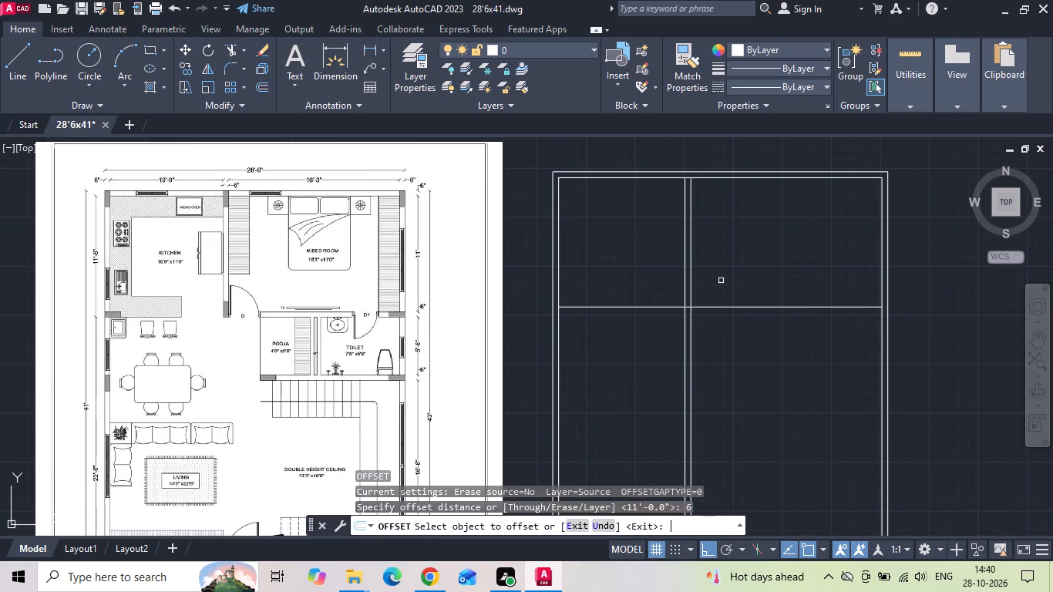
left_click_drag(719, 308, 719, 330)
left_click(719, 357)
key("Escape")
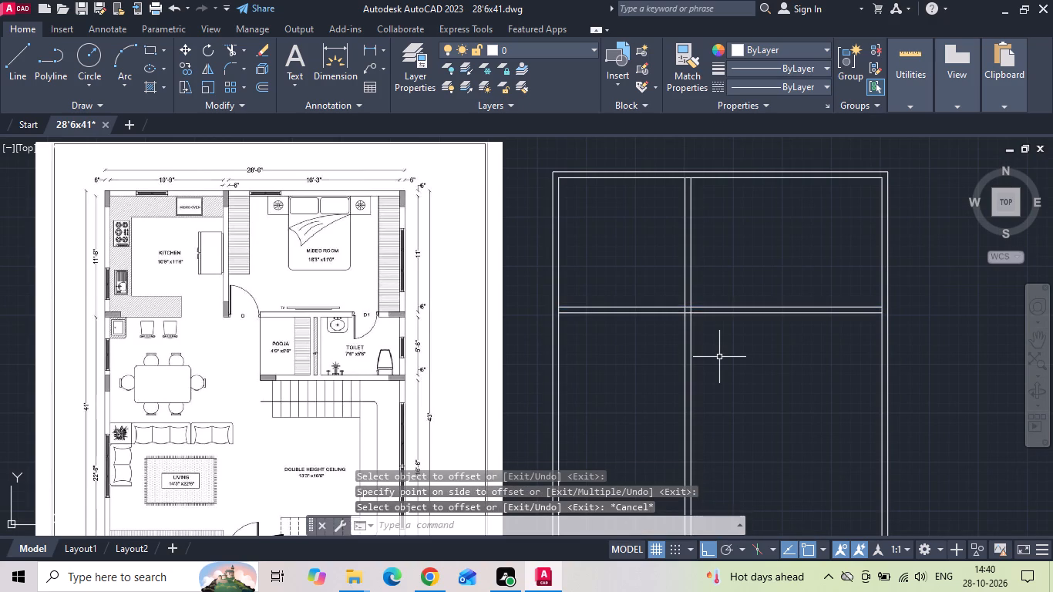
Offset the lower line of the wall below the master bedroom 5'6" downward to set the toilet and pooja depth.
scroll(450, 360, "up", 2)
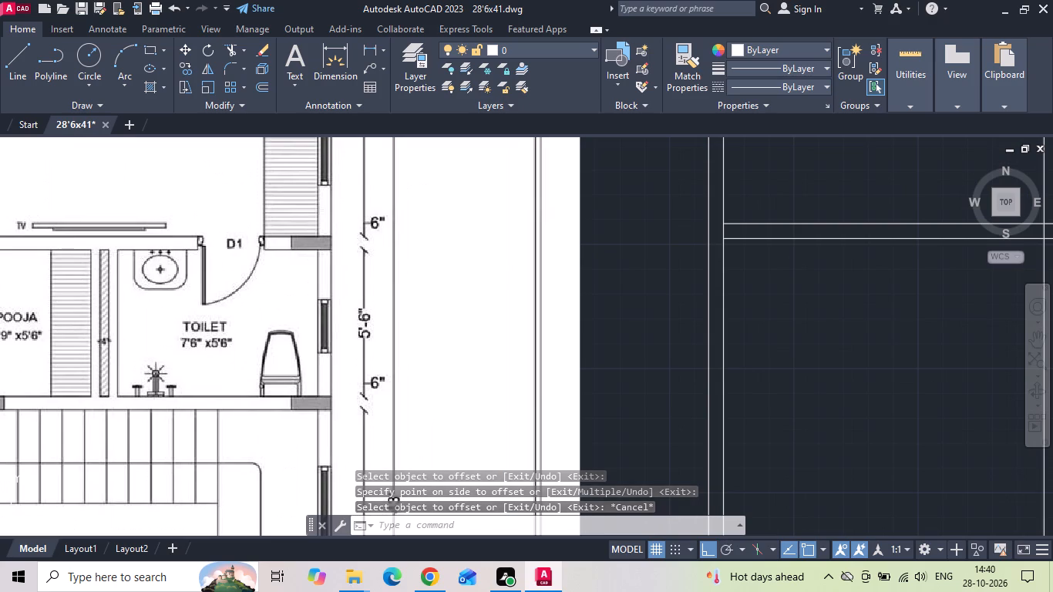
type("o")
key("space")
type("5'6")
key("Return")
scroll(372, 308, "down", 1)
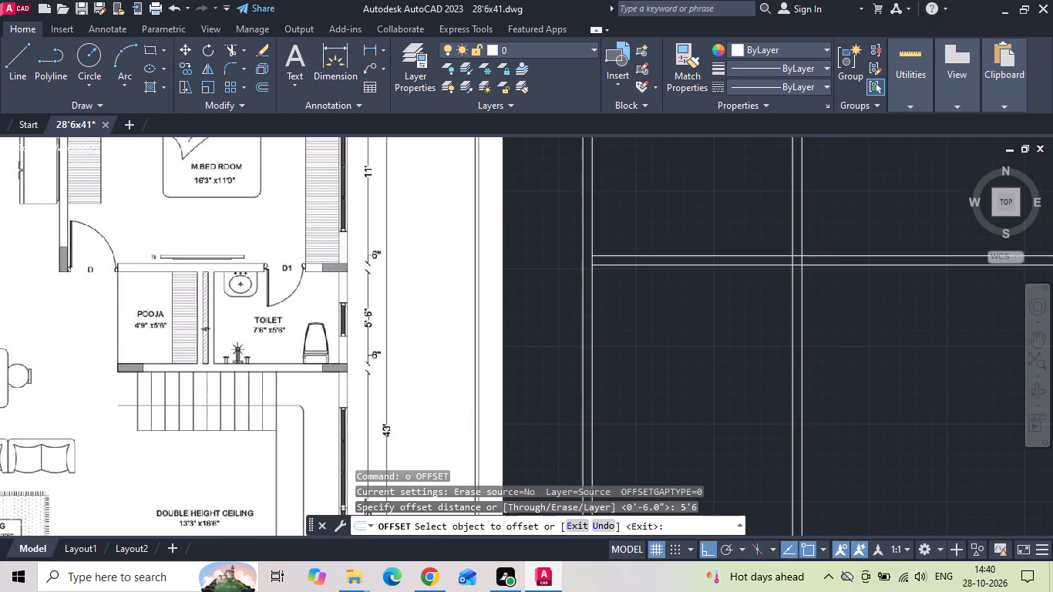
scroll(382, 311, "down", 1)
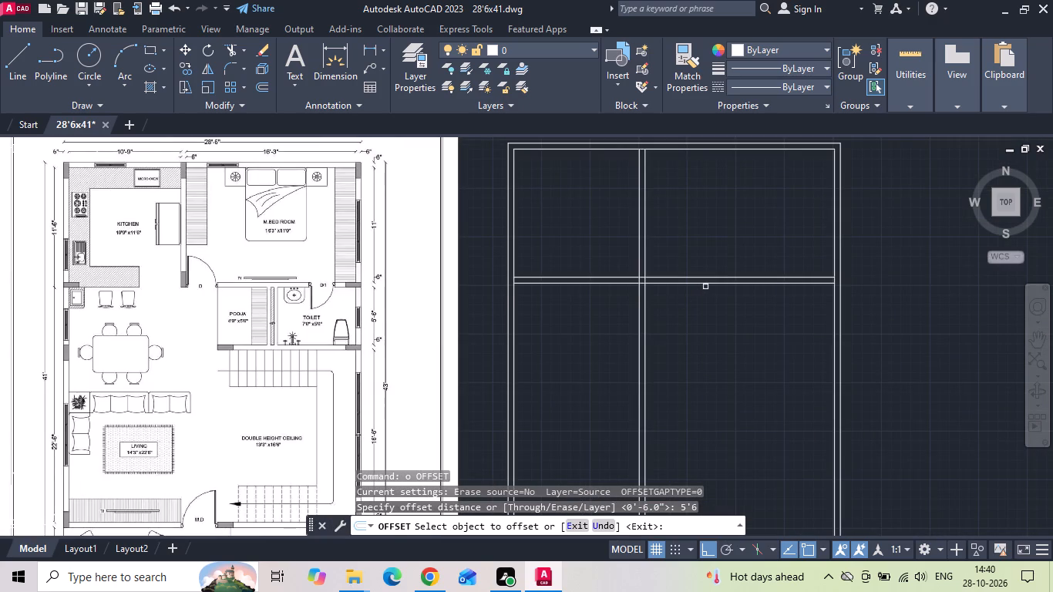
left_click_drag(705, 284, 699, 329)
left_click(687, 371)
key("Escape")
Offset the new horizontal line 6" downward to form the wall below the toilet and pooja.
key("o")
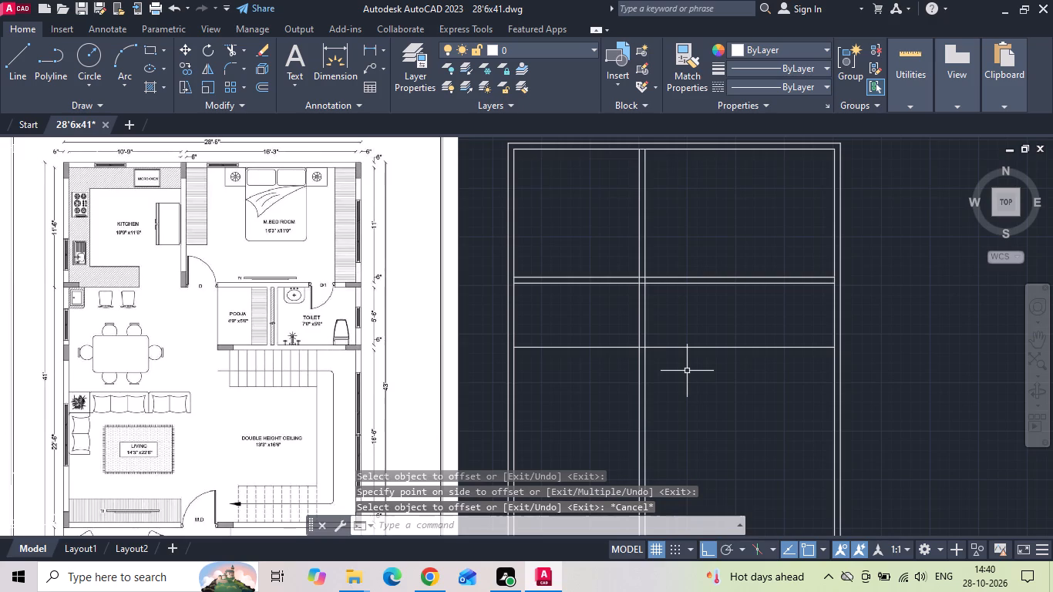
key("Return")
key("6")
key("Return")
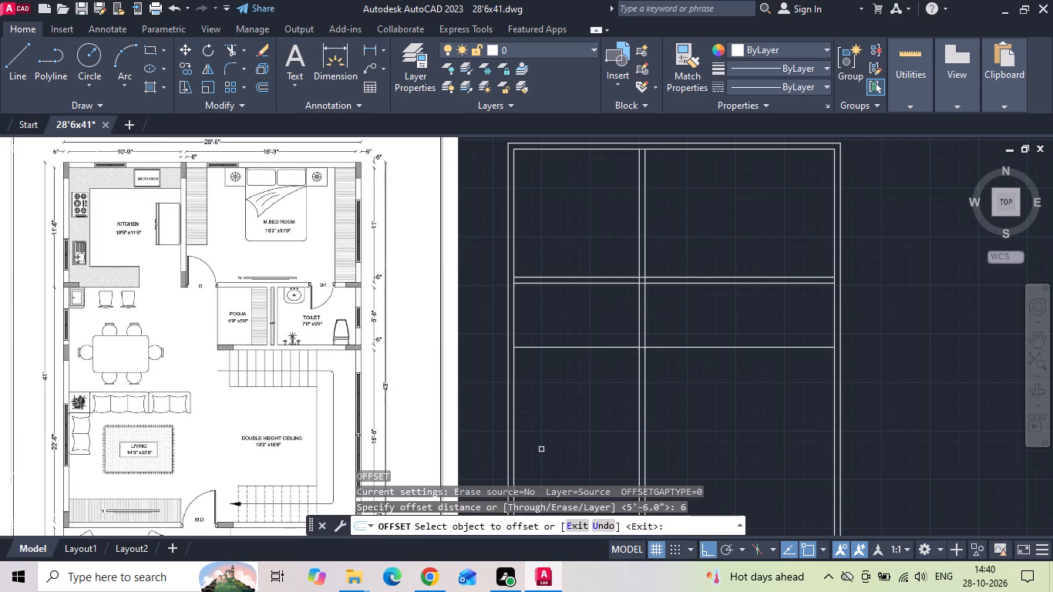
left_click_drag(607, 347, 600, 375)
left_click(594, 386)
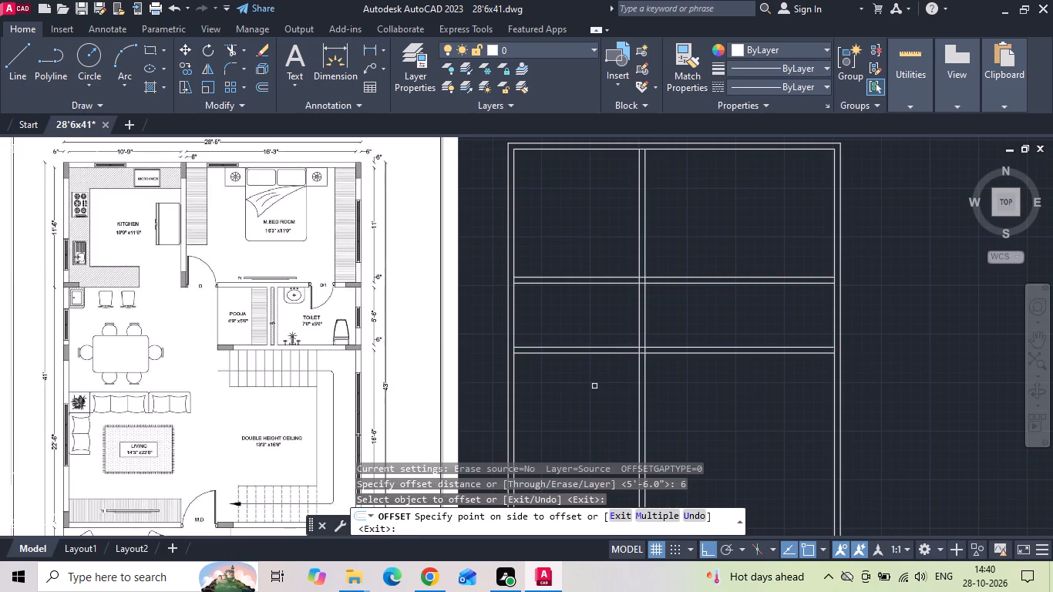
middle_click_drag(579, 424, 606, 338)
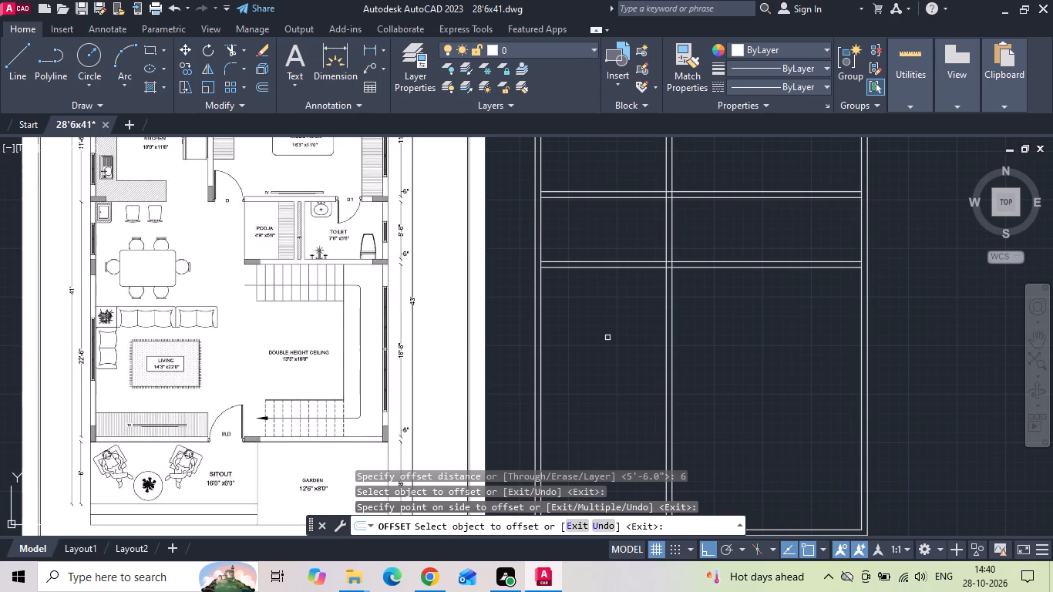
key("Escape")
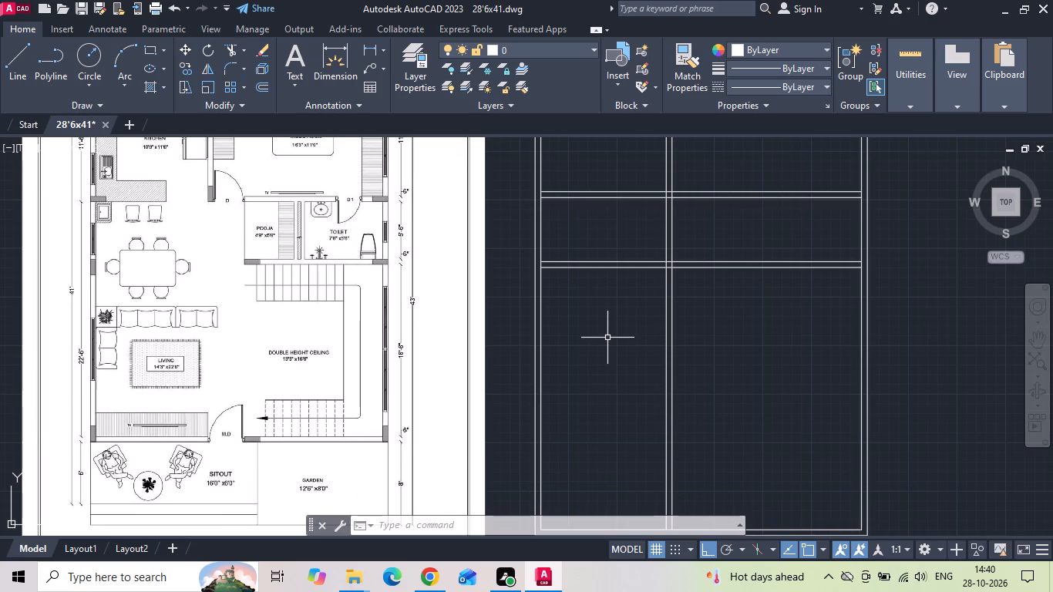
key("Escape")
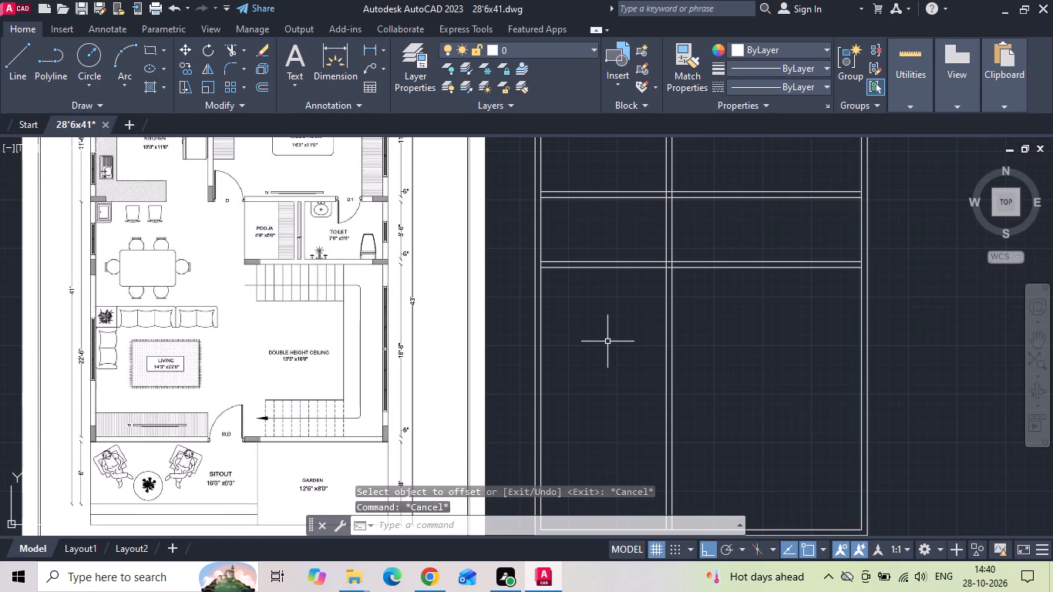
Trim away both horizontal wall pairs left of the kitchen-bedroom partition and the partition lines below the toilet wall.
type("tr")
key("space")
key("space")
left_click(599, 243)
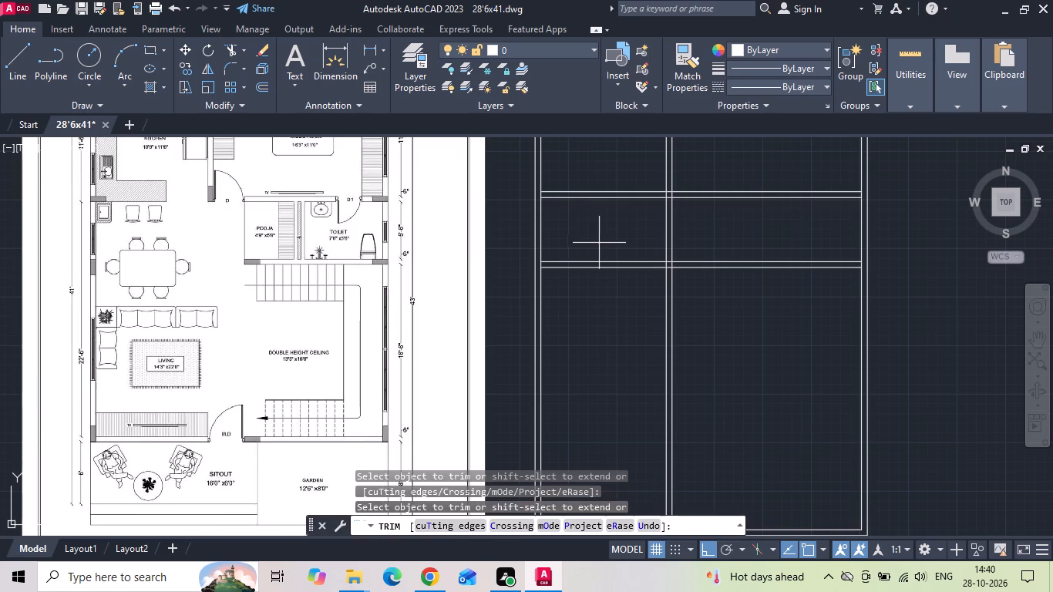
middle_click_drag(599, 245, 599, 315)
left_click_drag(609, 213, 621, 397)
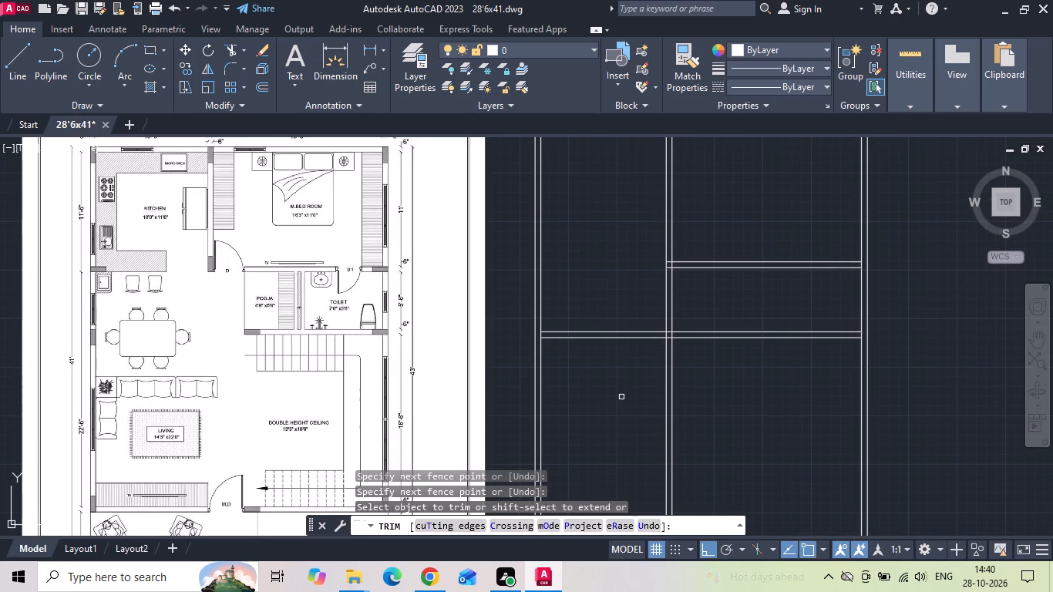
left_click_drag(621, 397, 621, 398)
left_click_drag(611, 348, 603, 274)
left_click_drag(668, 419, 691, 420)
left_click_drag(691, 420, 590, 402)
Trim the leftover line pieces where the two horizontal walls meet the partition and the right outer wall.
scroll(848, 259, "up", 3)
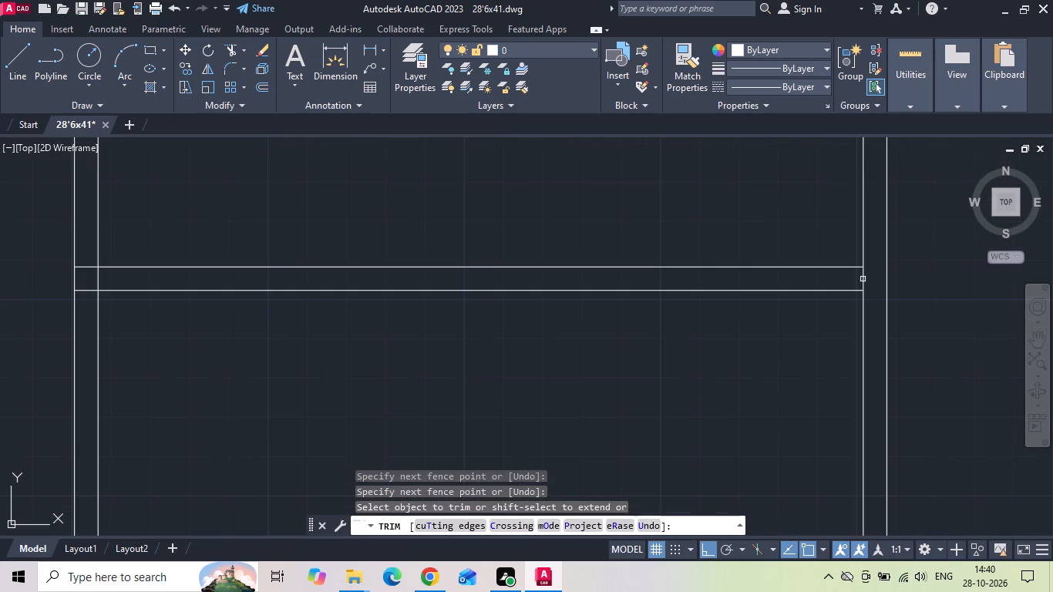
left_click(868, 278)
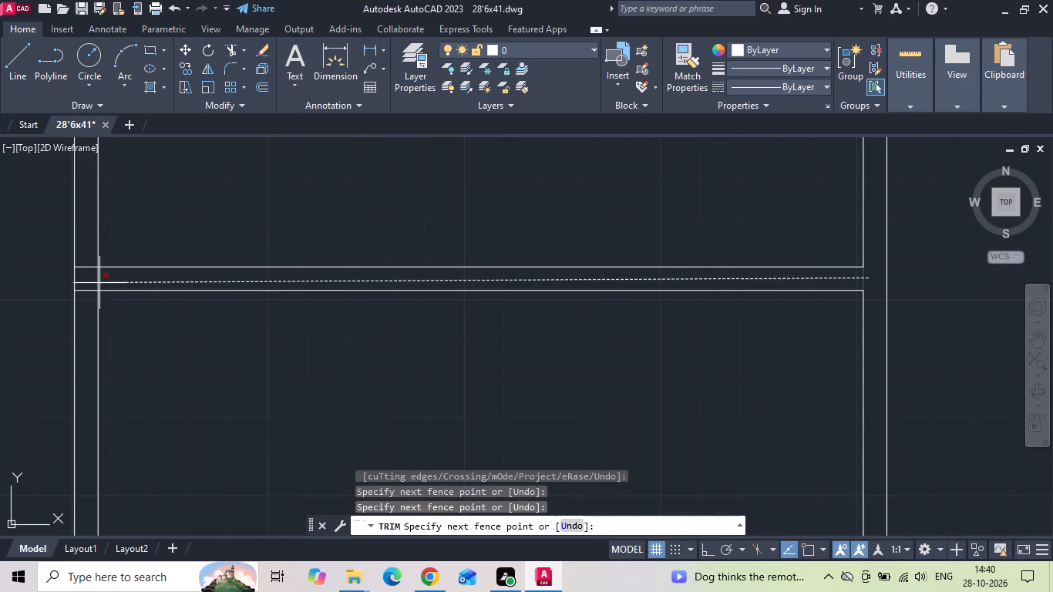
left_click(96, 281)
left_click(89, 258)
scroll(84, 266, "down", 1)
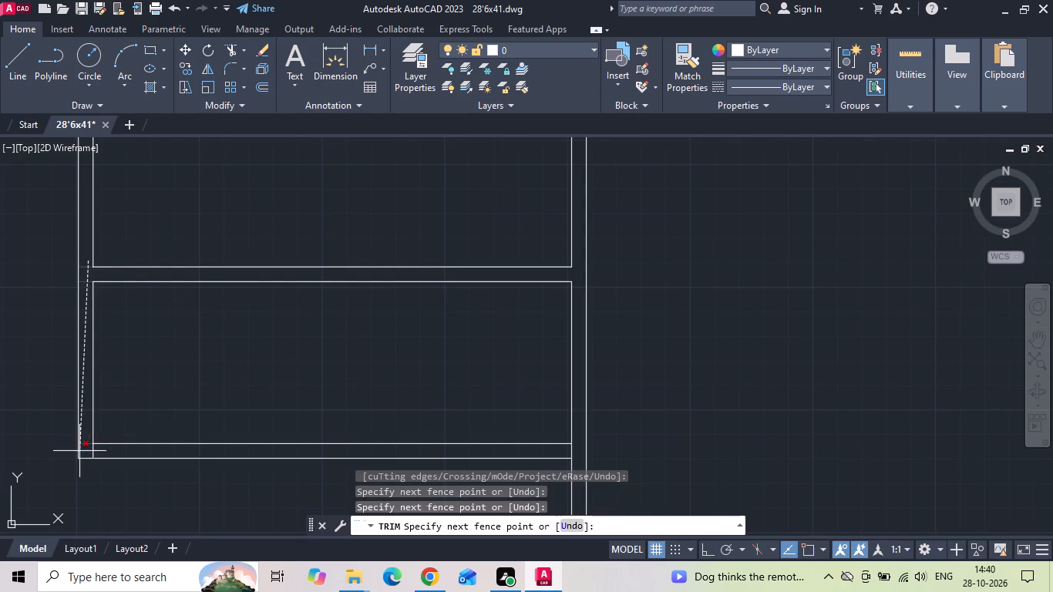
left_click(88, 446)
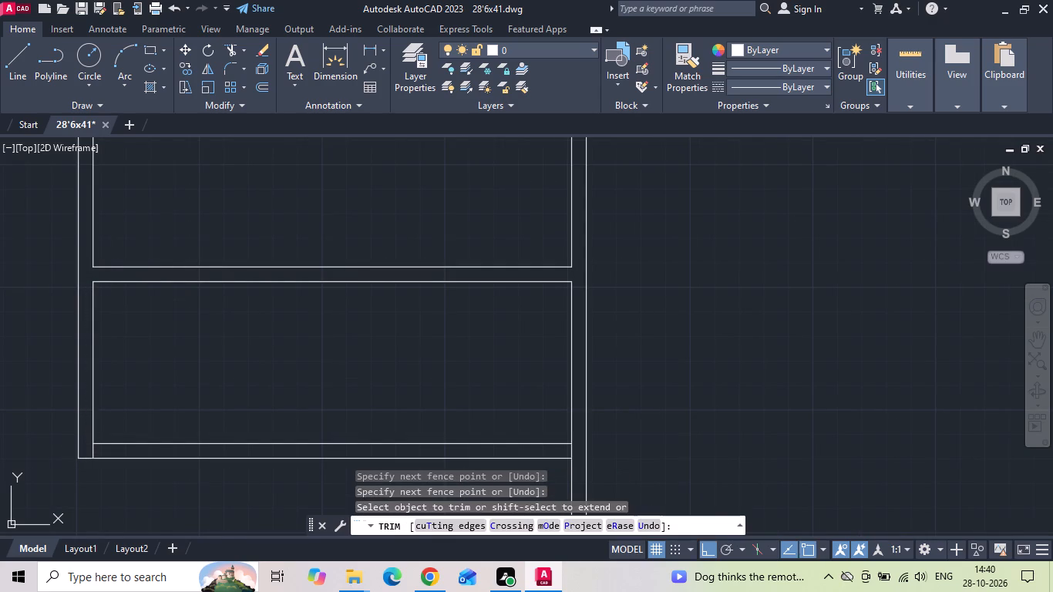
left_click(86, 449)
middle_click_drag(380, 375, 398, 281)
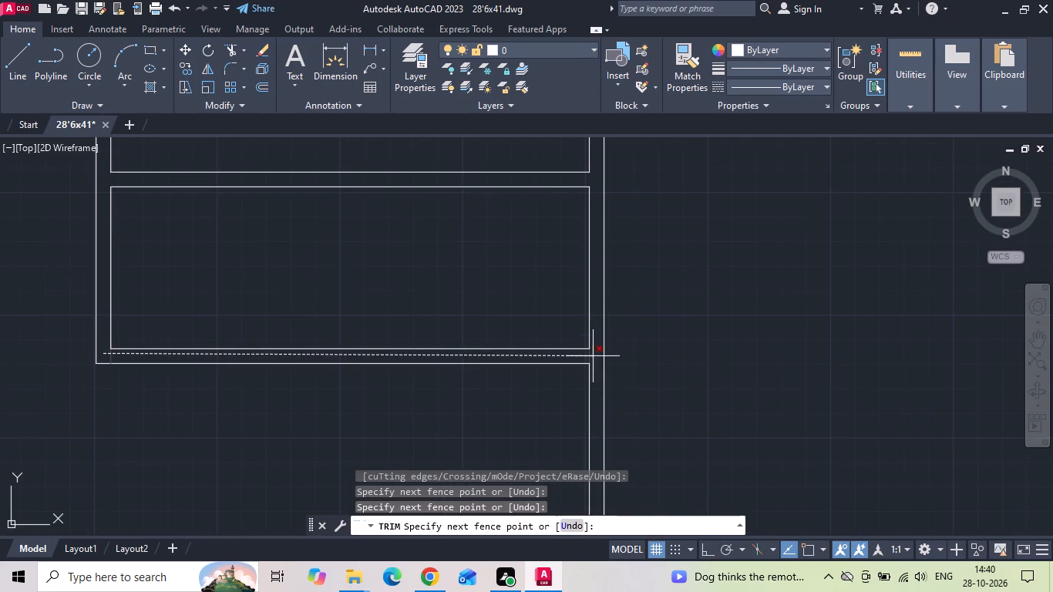
left_click(593, 356)
Trim the top wall's inner line between the two faces of the kitchen-bedroom partition.
scroll(664, 409, "down", 2)
scroll(436, 177, "up", 2)
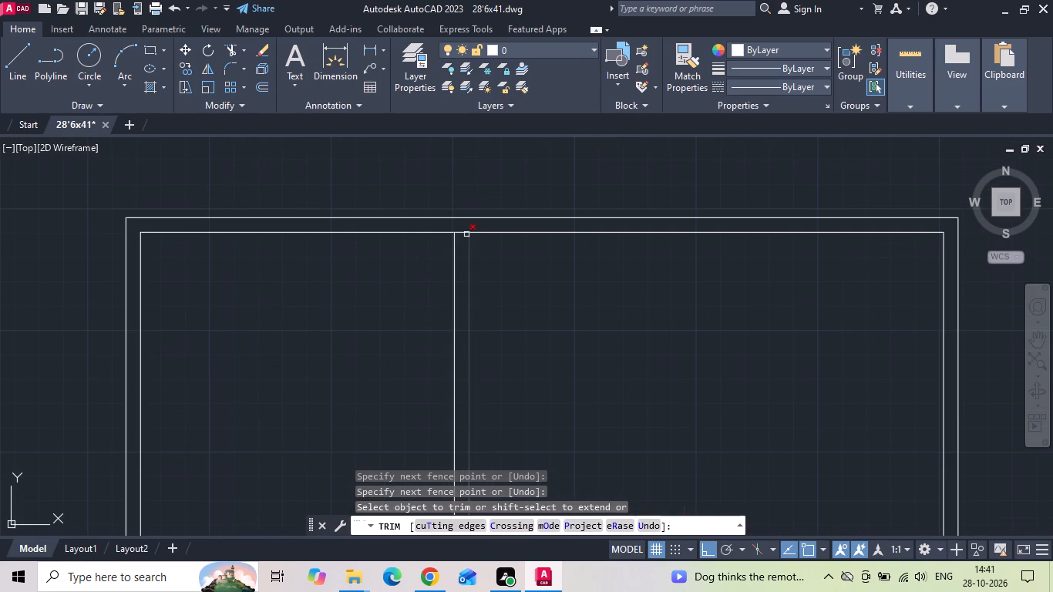
left_click(461, 230)
scroll(468, 177, "down", 3)
middle_click_drag(467, 379, 458, 254)
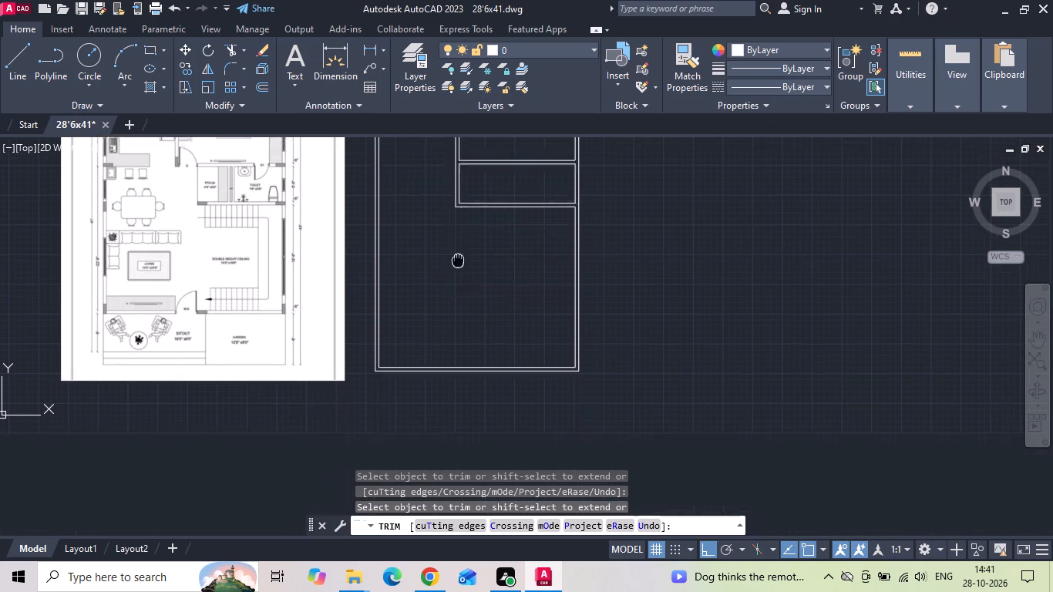
middle_click_drag(458, 254, 458, 254)
scroll(405, 350, "up", 2)
scroll(402, 351, "down", 2)
key("Escape")
Offset the right outer wall's inner line 7'6" to the left within the toilet strip to set the toilet width.
scroll(219, 288, "up", 2)
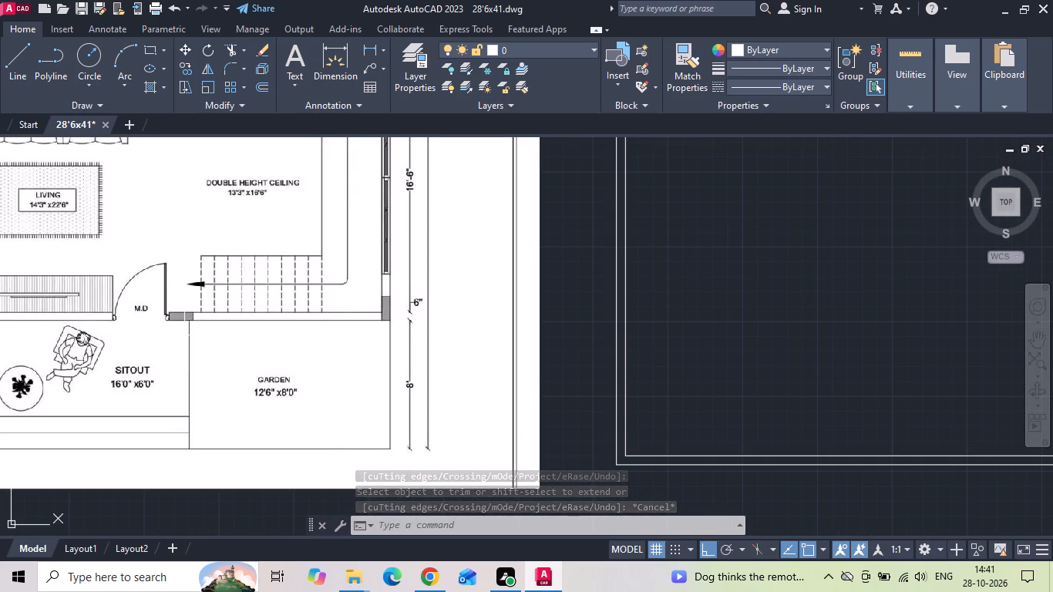
scroll(346, 399, "down", 2)
scroll(214, 238, "up", 1)
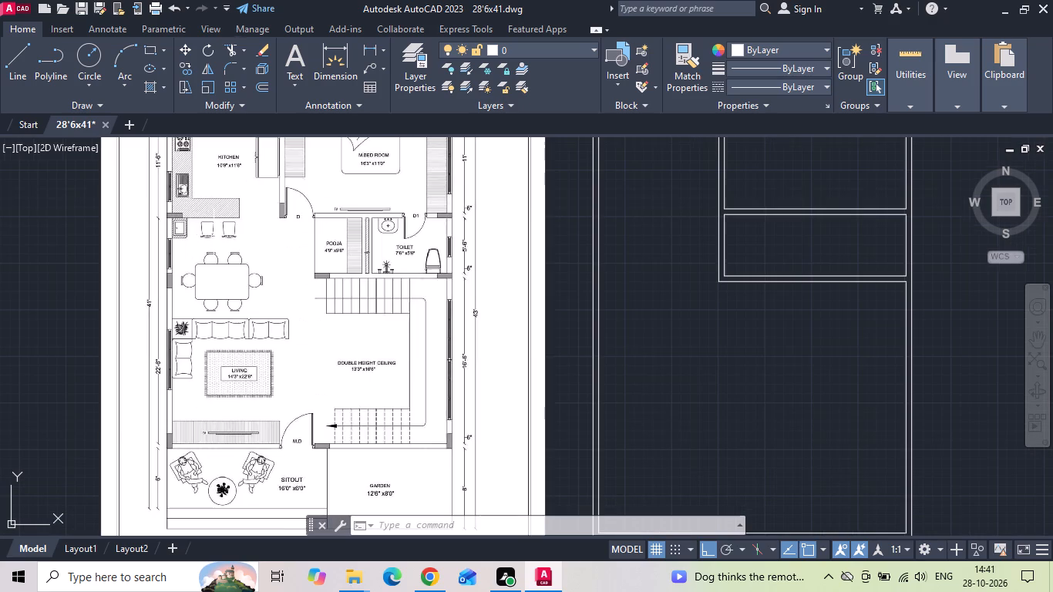
middle_click_drag(215, 244, 218, 284)
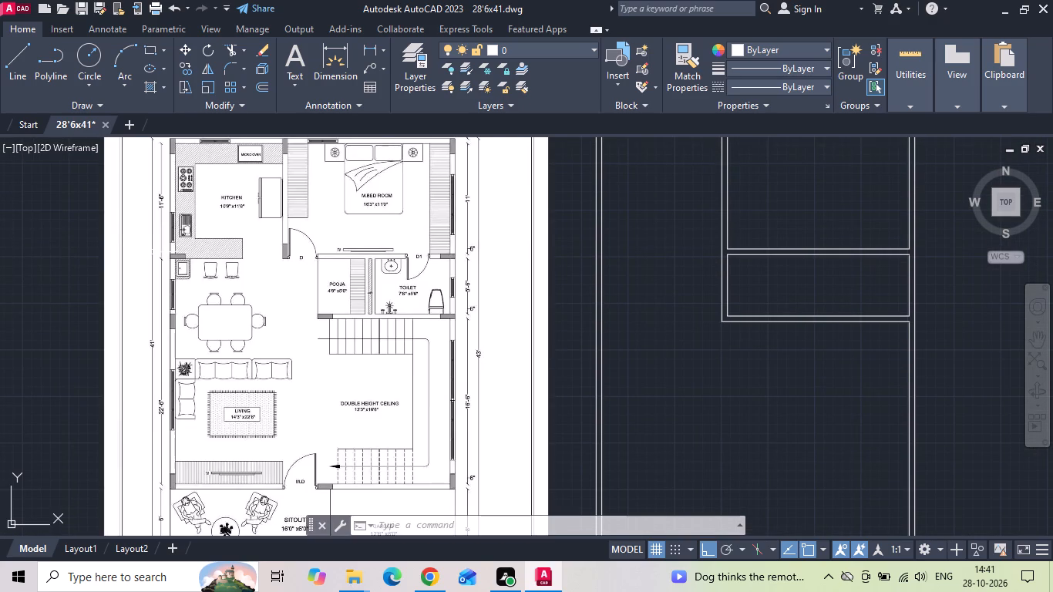
scroll(149, 251, "up", 1)
middle_click_drag(148, 250, 146, 287)
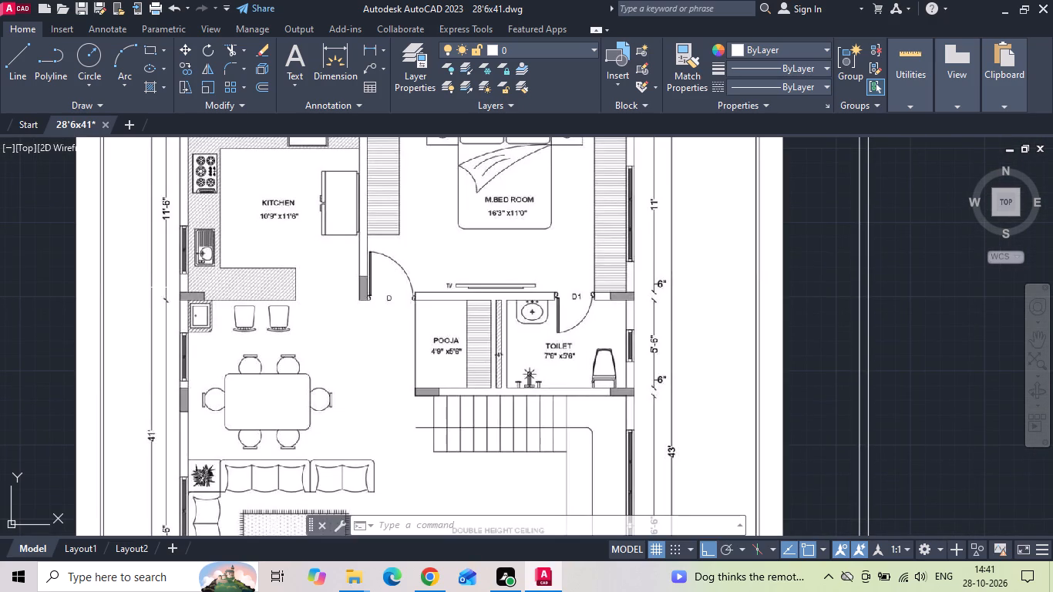
scroll(143, 291, "down", 1)
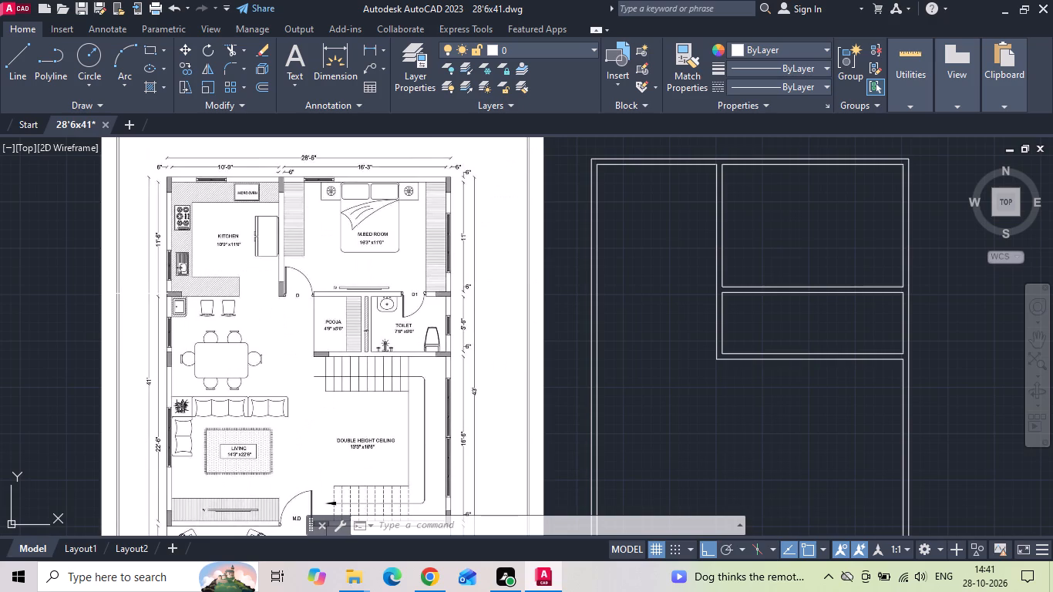
scroll(348, 318, "up", 2)
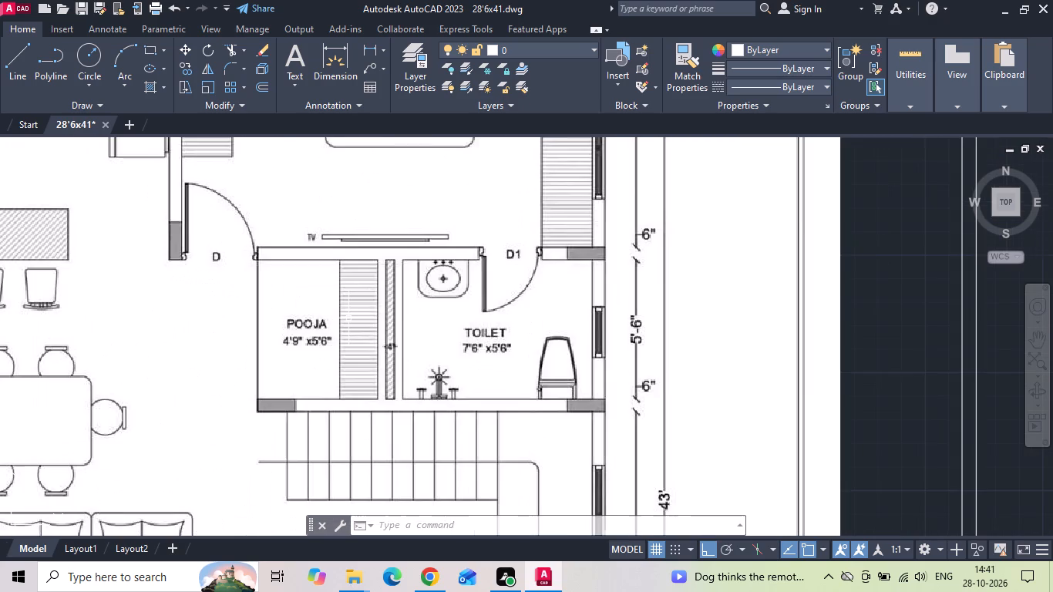
key("o")
key("Return")
type("7'")
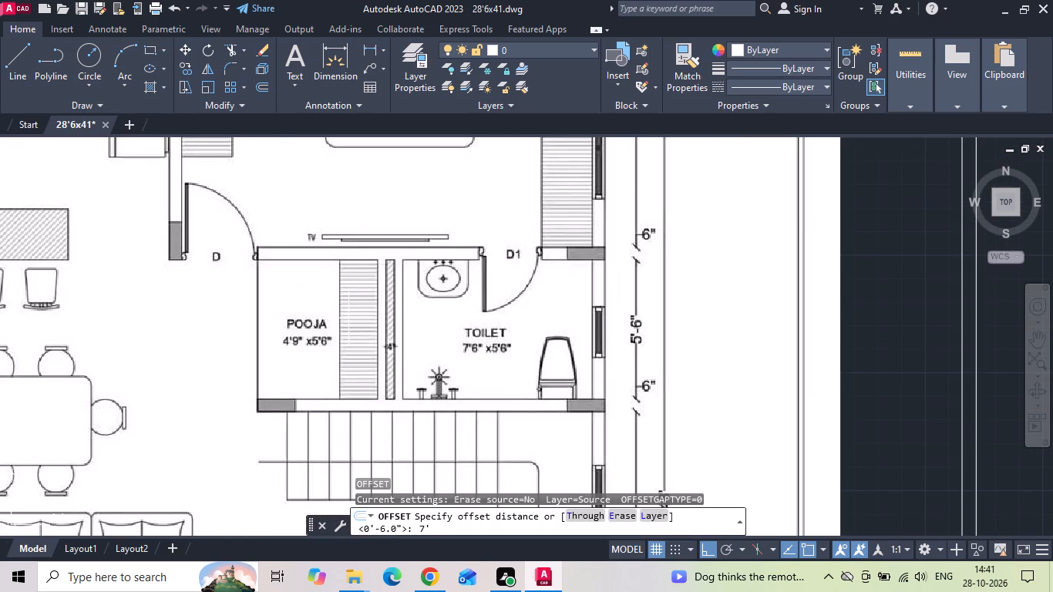
key("6")
key("Return")
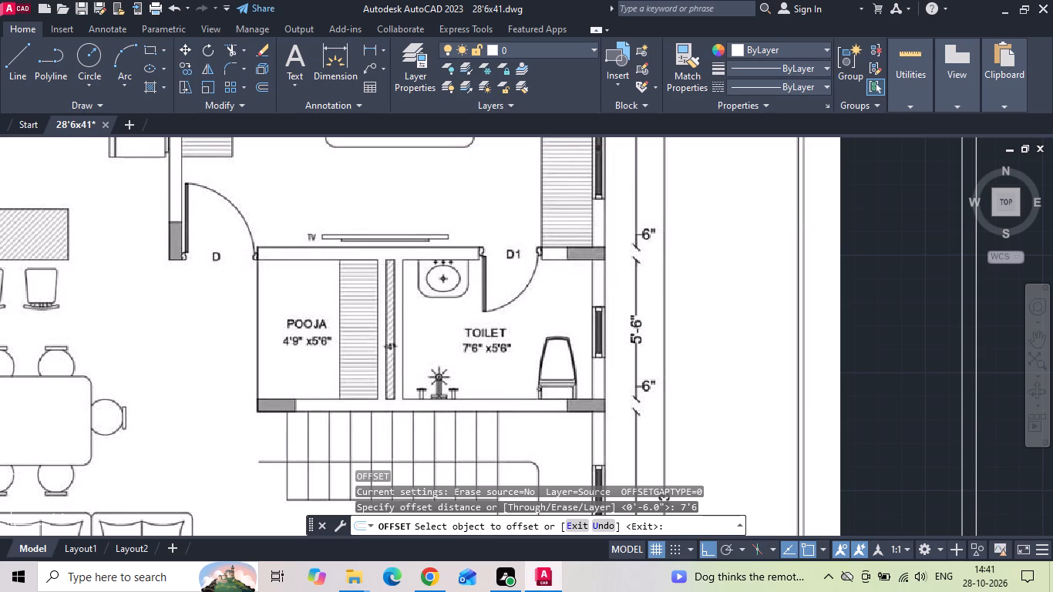
scroll(0, 273, "down", 1)
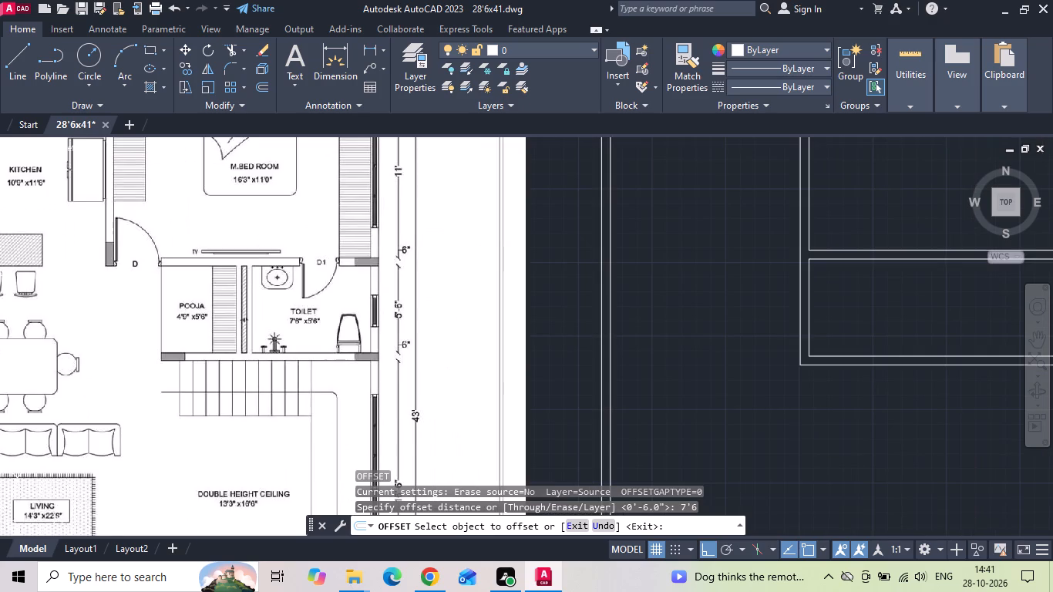
scroll(0, 345, "down", 1)
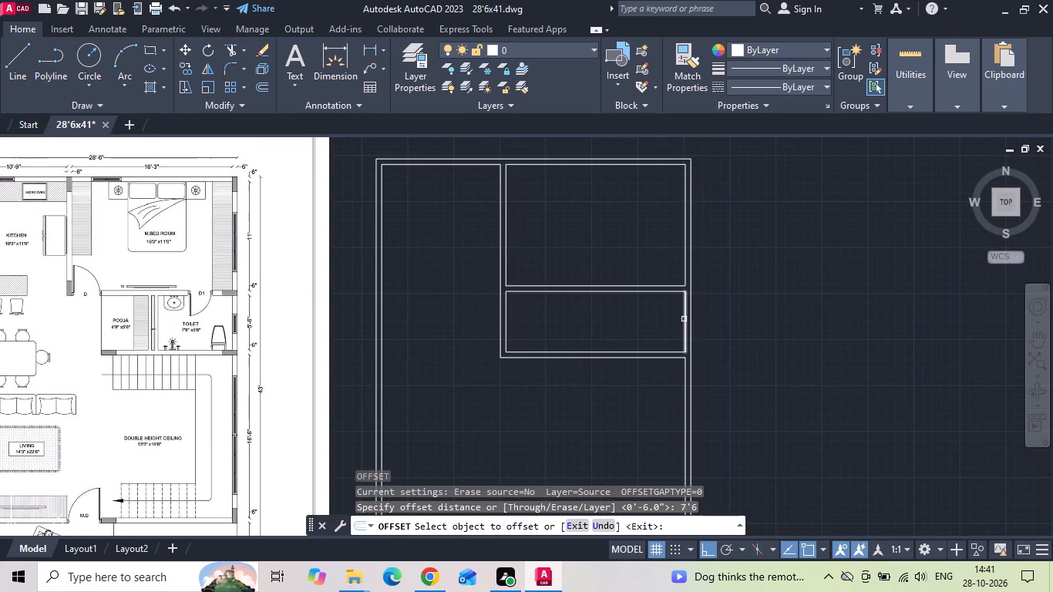
left_click_drag(684, 319, 662, 321)
left_click(607, 329)
key("Escape")
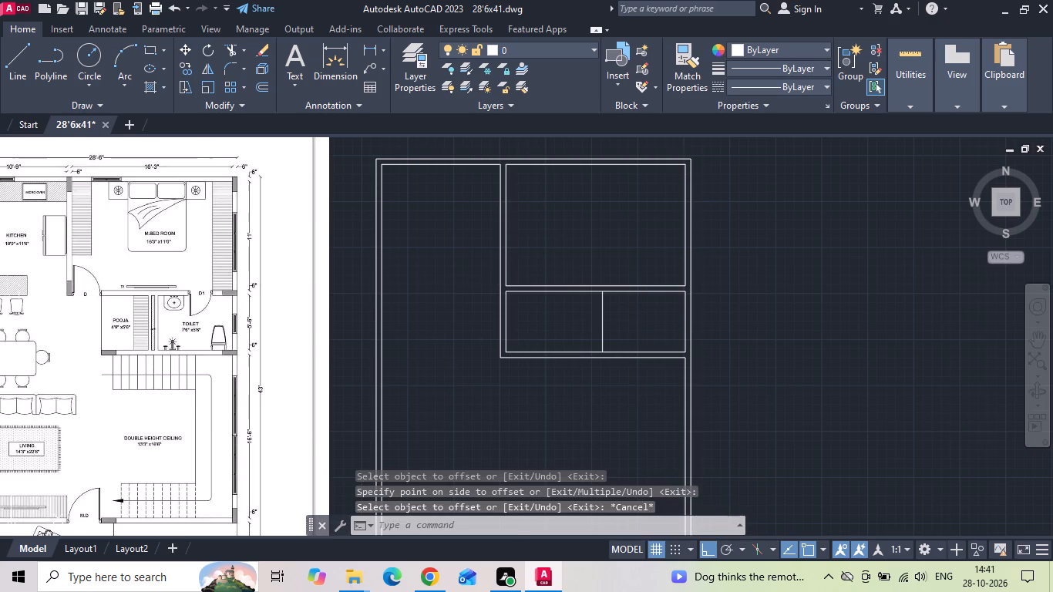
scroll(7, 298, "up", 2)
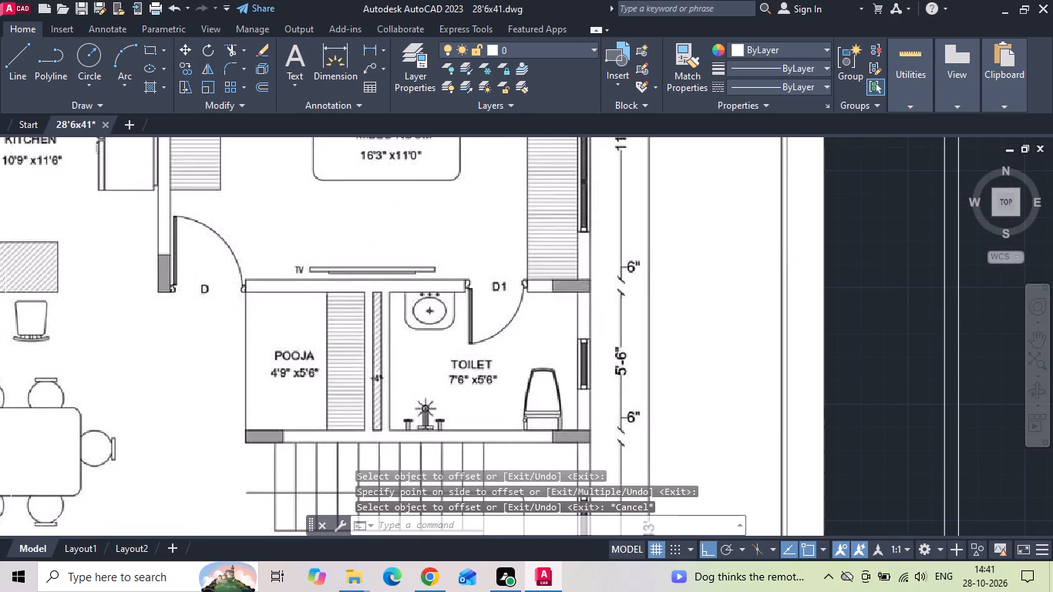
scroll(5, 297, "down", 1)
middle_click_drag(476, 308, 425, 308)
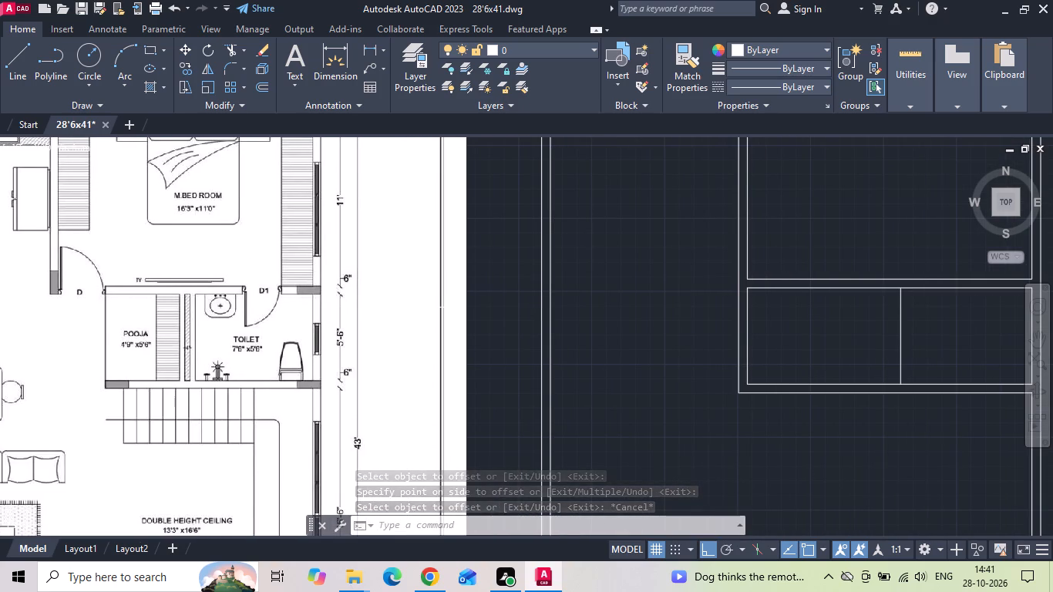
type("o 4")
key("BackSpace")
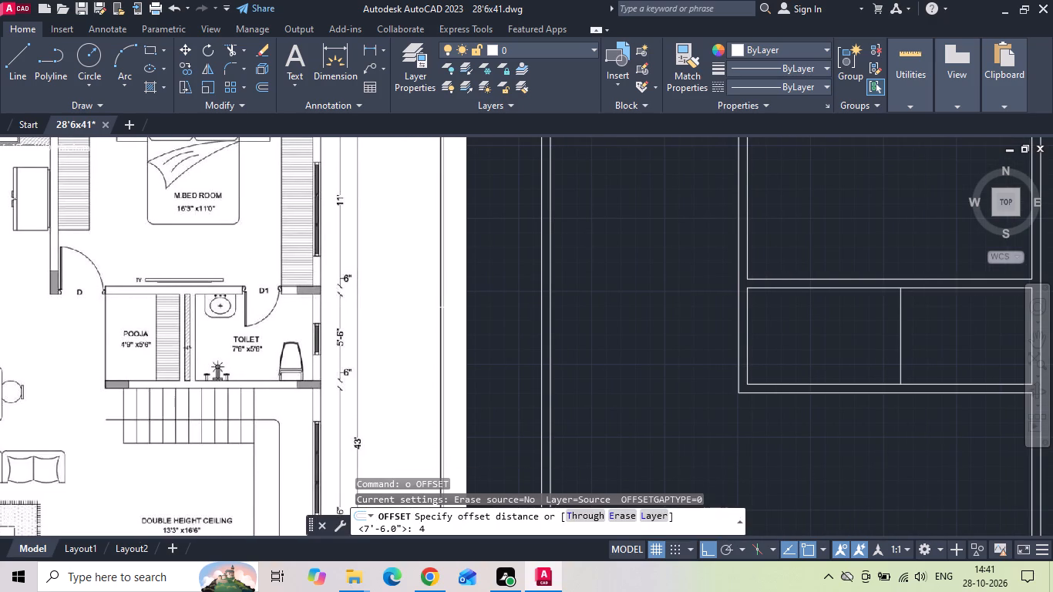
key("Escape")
Offset the kitchen-bedroom partition's inner line 3' to the right within the toilet strip to mark the pooja's left side.
type("o 3'")
key("Return")
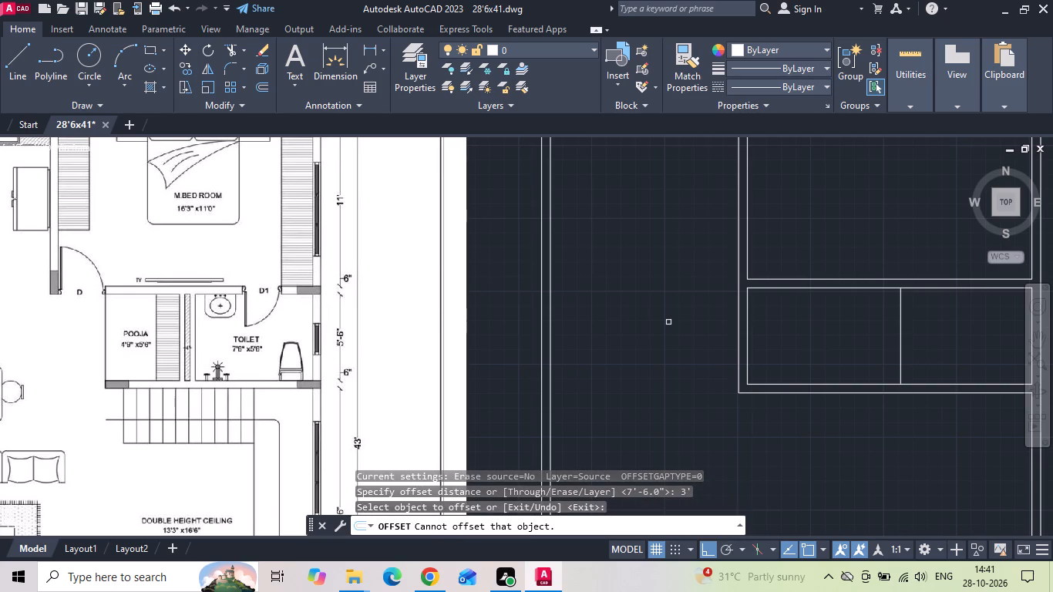
left_click_drag(747, 344, 785, 321)
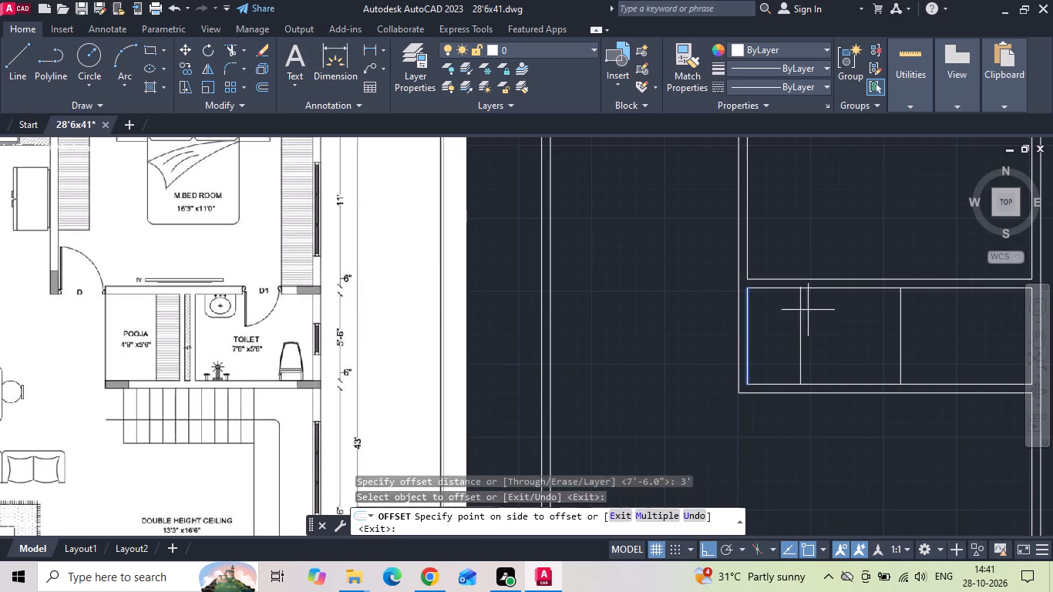
left_click(815, 304)
key("Escape")
Offset the pooja's left line 4'9" to the right to set the pooja width as in the reference plan.
scroll(177, 328, "up", 2)
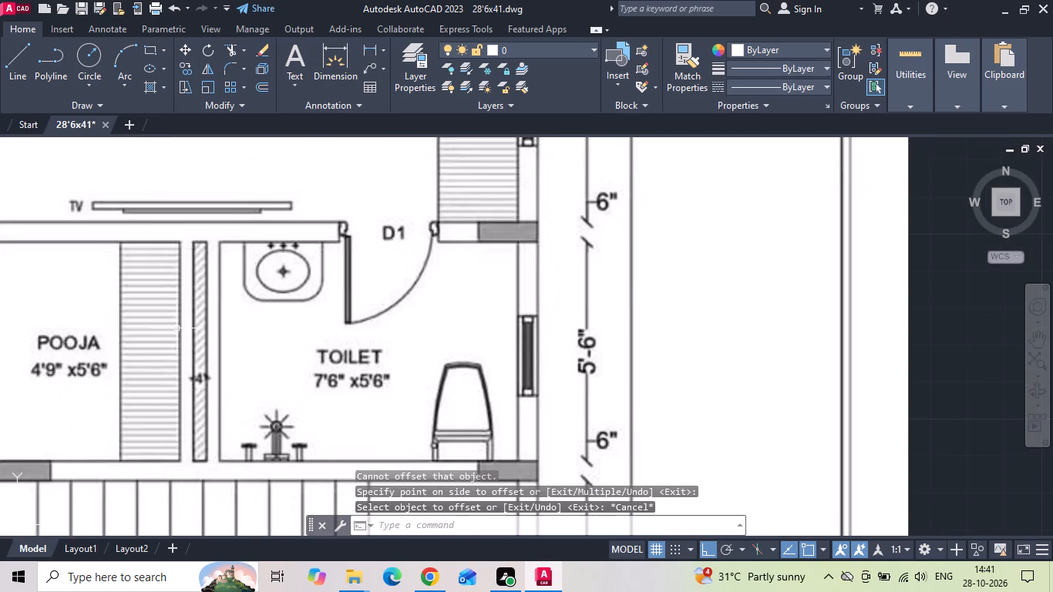
type("o")
key("space")
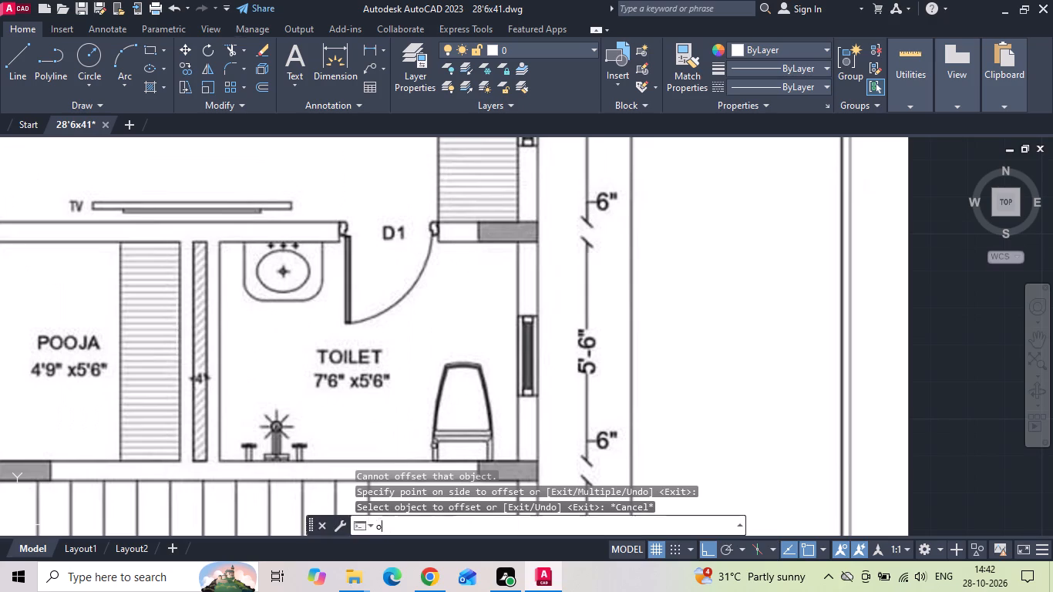
key("4")
key("apostrophe")
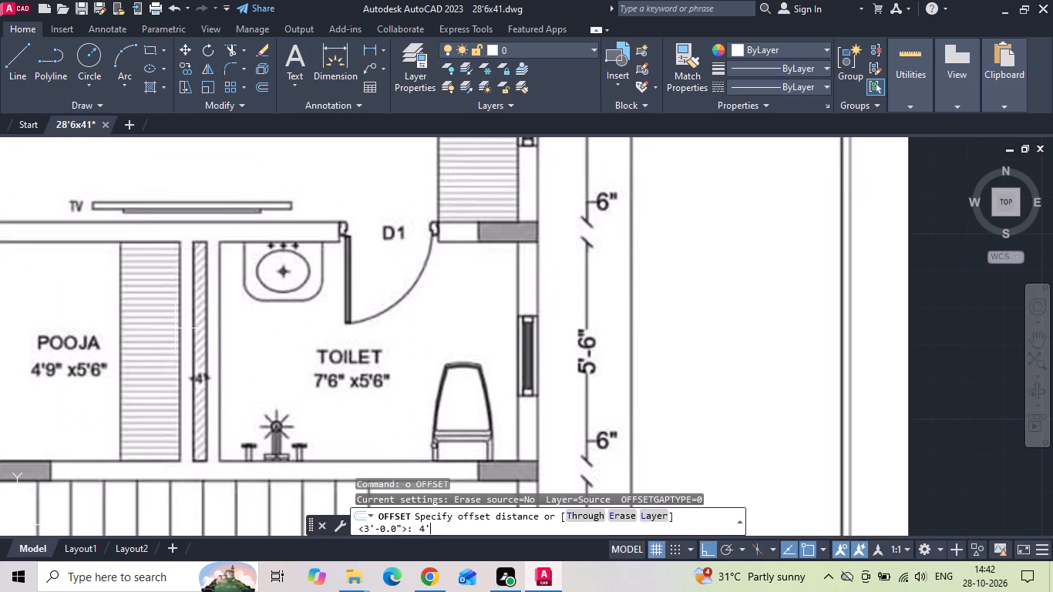
type("9")
key("space")
scroll(174, 328, "down", 2)
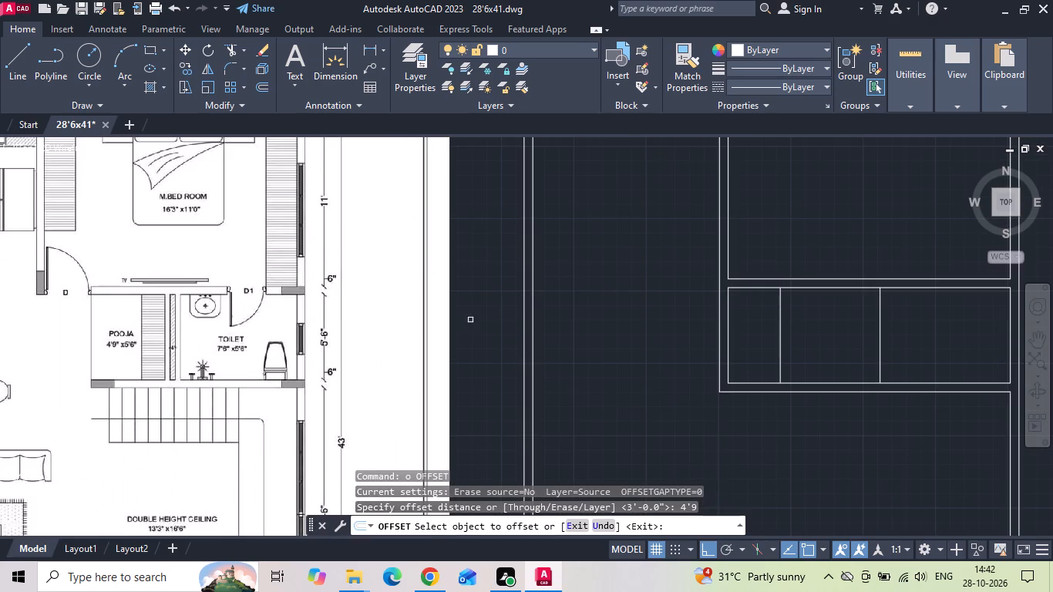
left_click_drag(781, 335, 792, 337)
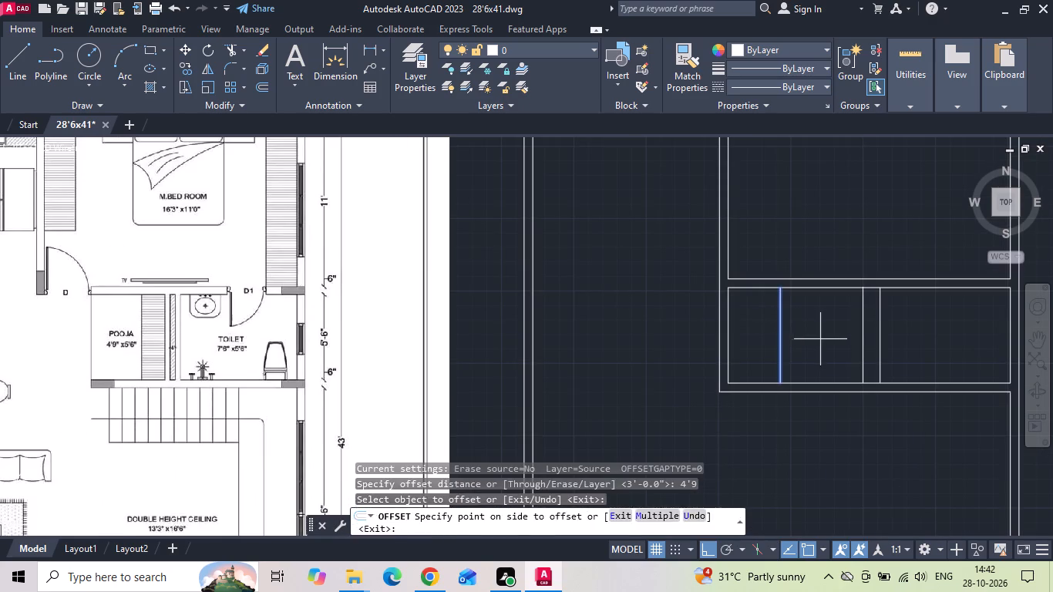
left_click(820, 339)
key("Escape")
Check the gap between the pooja's right line and the toilet's left line with a linear dimension, without placing it.
middle_click_drag(798, 340, 500, 338)
scroll(597, 332, "up", 1)
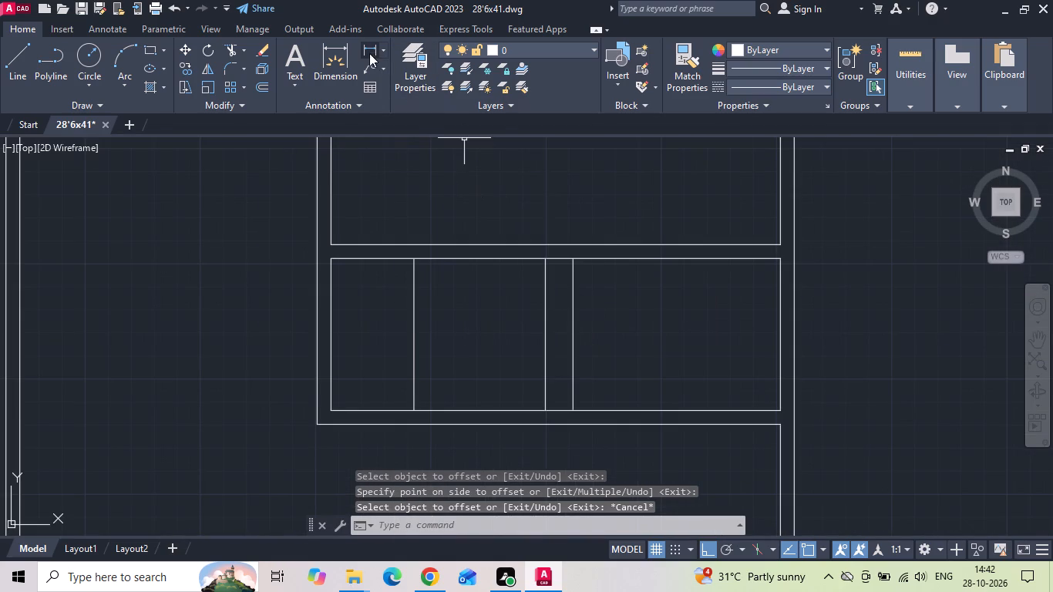
left_click(368, 52)
left_click(542, 336)
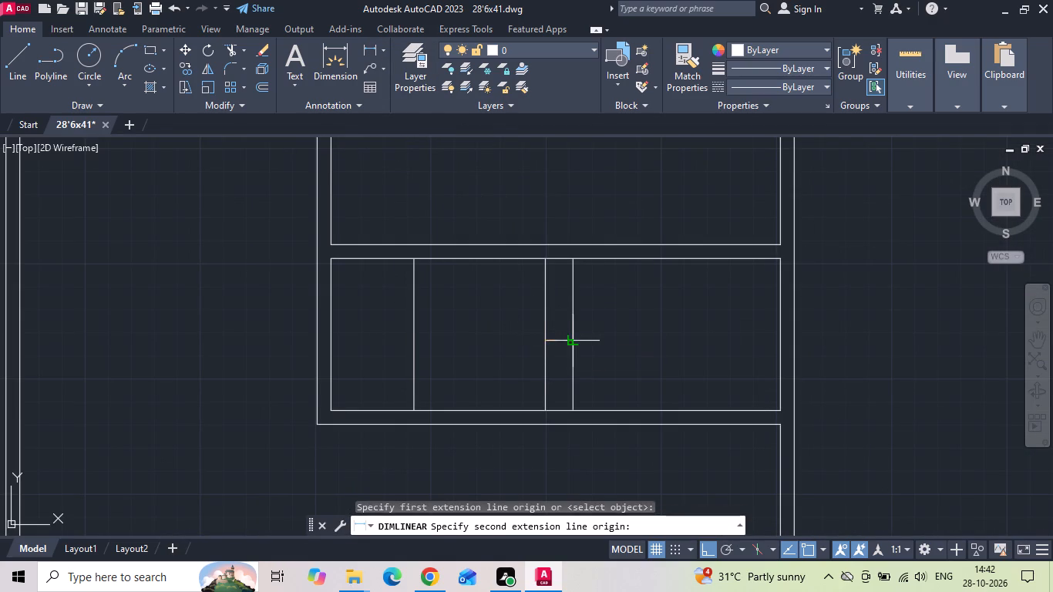
left_click(573, 339)
key("Escape")
scroll(574, 340, "down", 2)
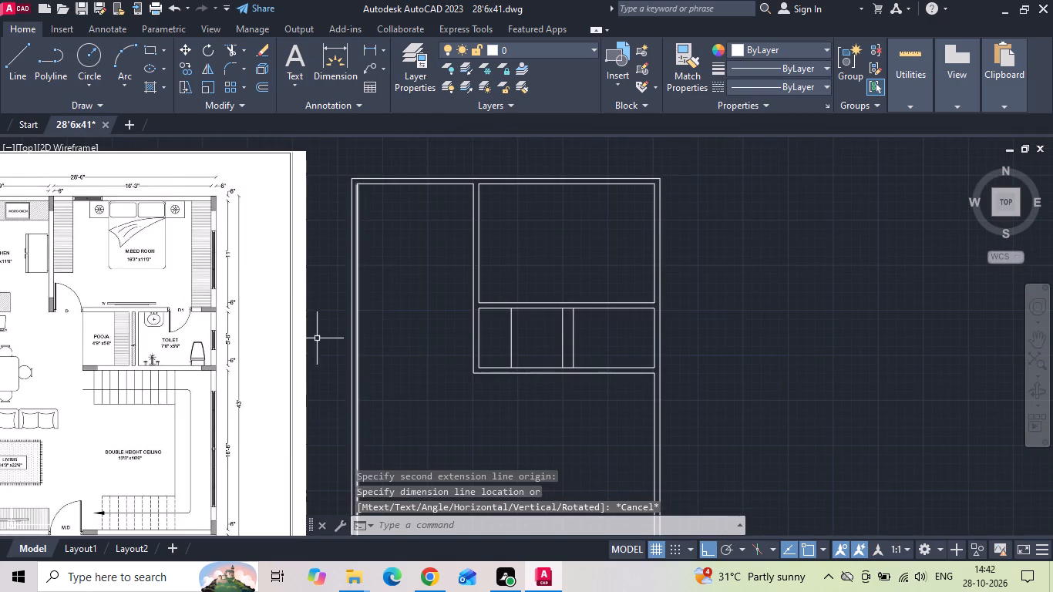
Offset the toilet's left line and the pooja's right line 4" each into the gap between them, following the reference plan.
scroll(187, 341, "up", 2)
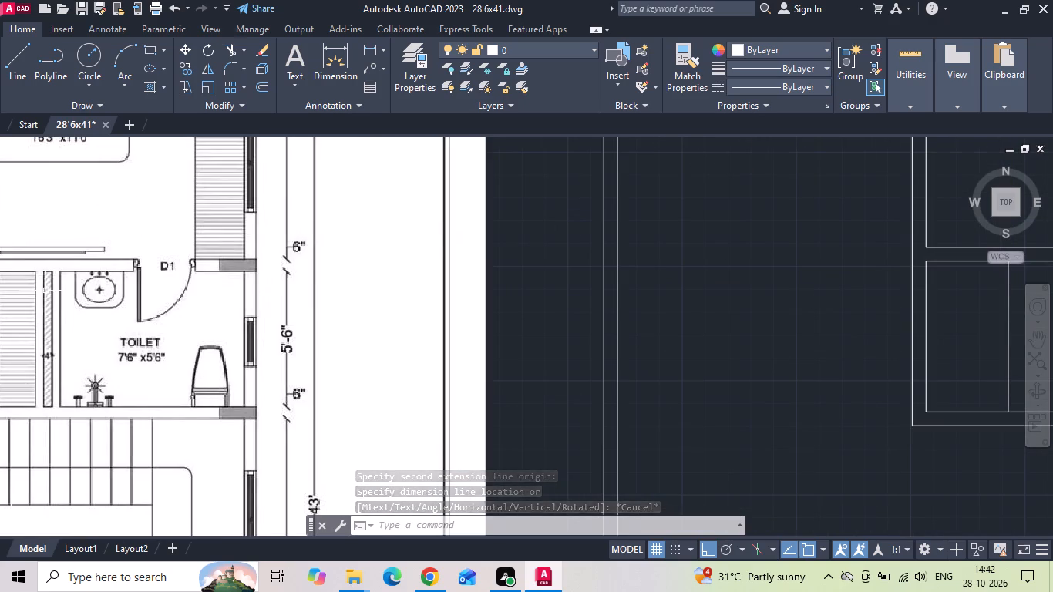
scroll(45, 291, "up", 2)
middle_click_drag(45, 291, 172, 264)
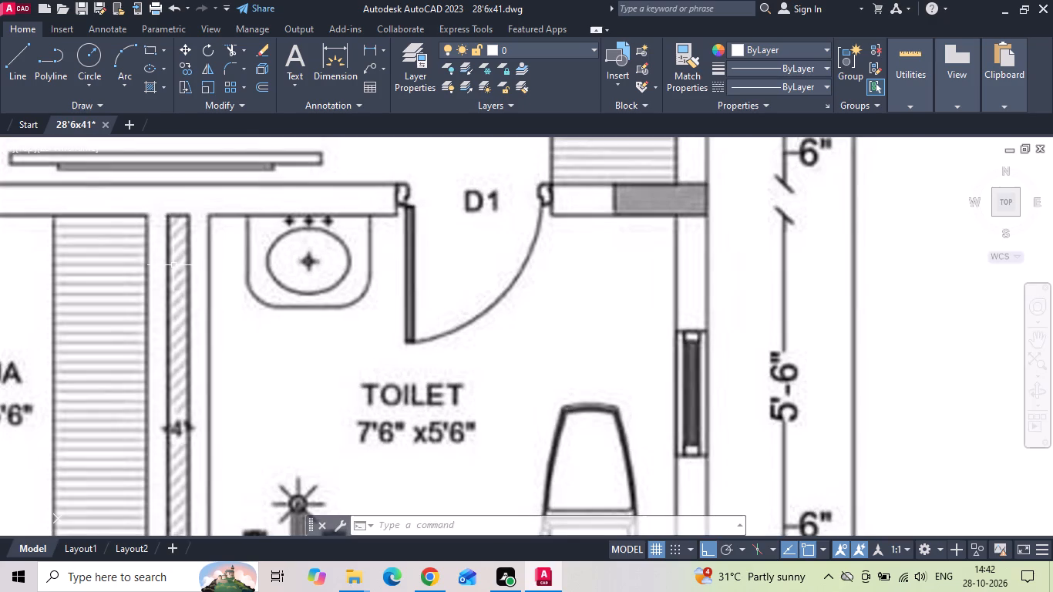
scroll(203, 287, "down", 1)
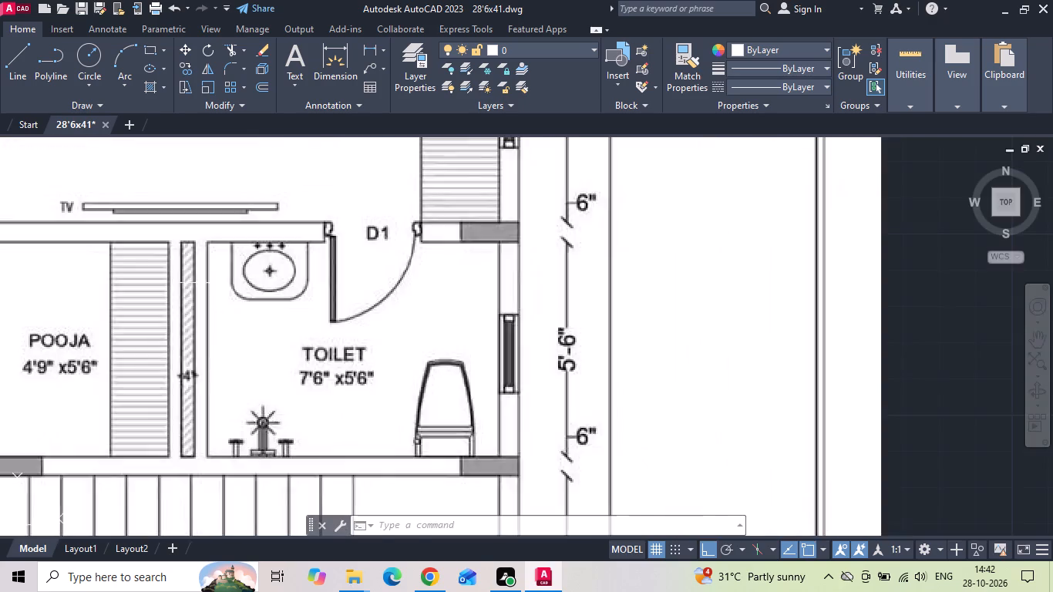
scroll(197, 282, "down", 1)
scroll(117, 278, "down", 2)
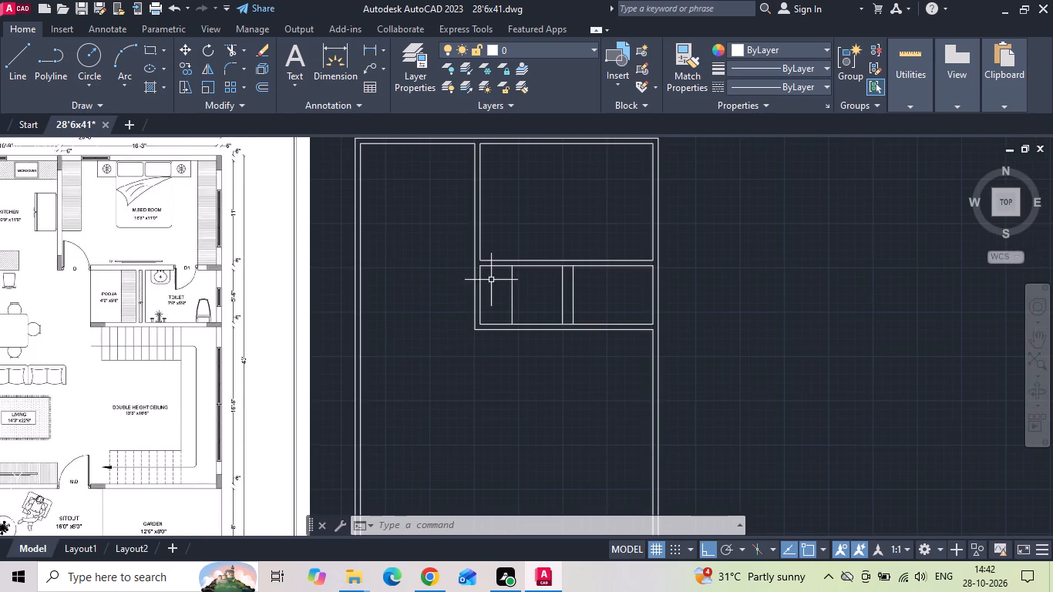
scroll(573, 274, "up", 2)
key("o")
key("Return")
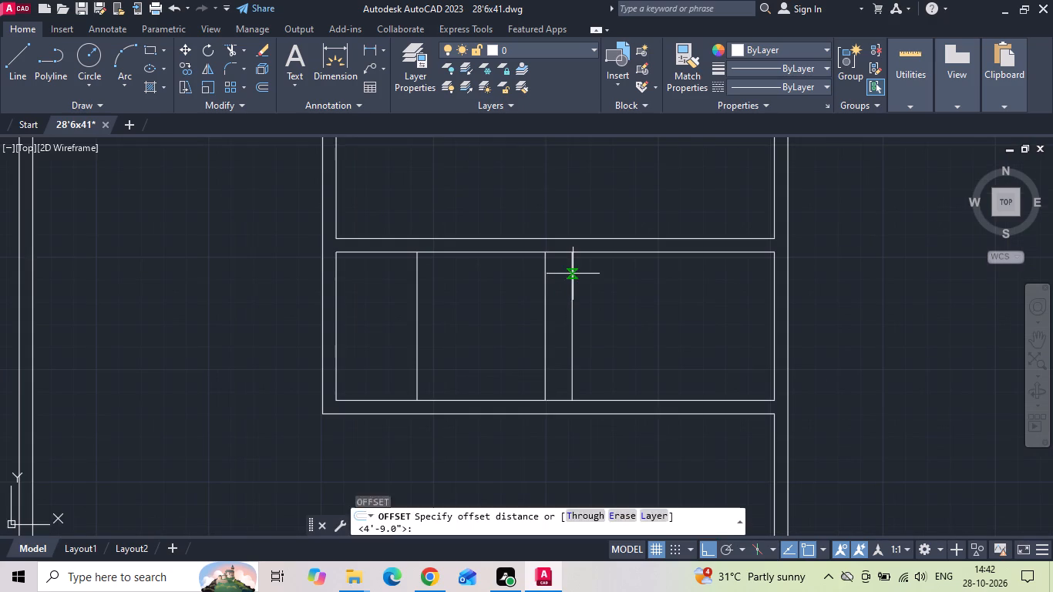
key("4")
key("Return")
left_click(572, 274)
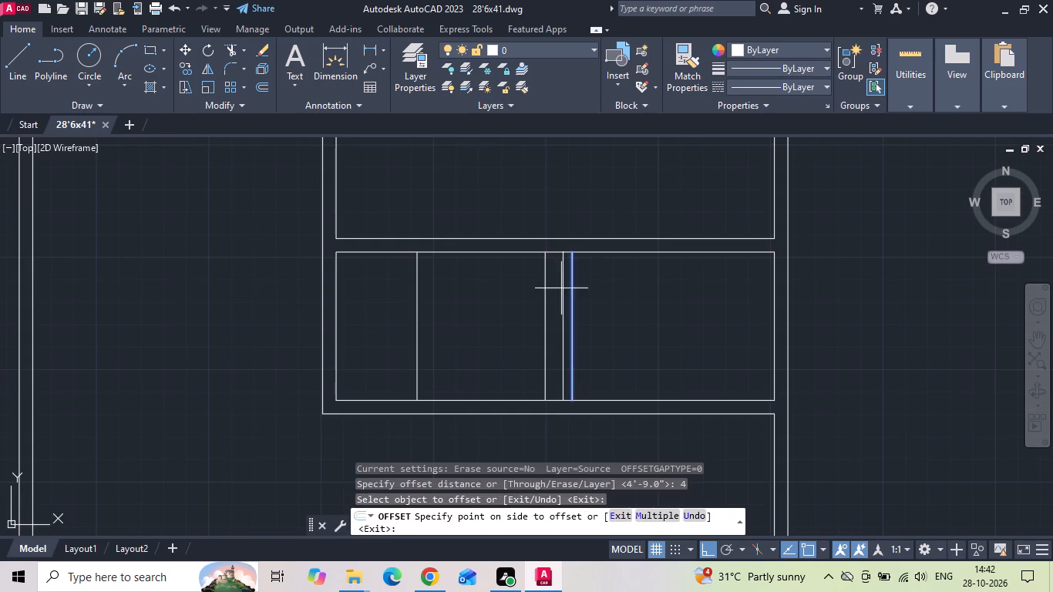
left_click(557, 298)
left_click(545, 316)
left_click(565, 326)
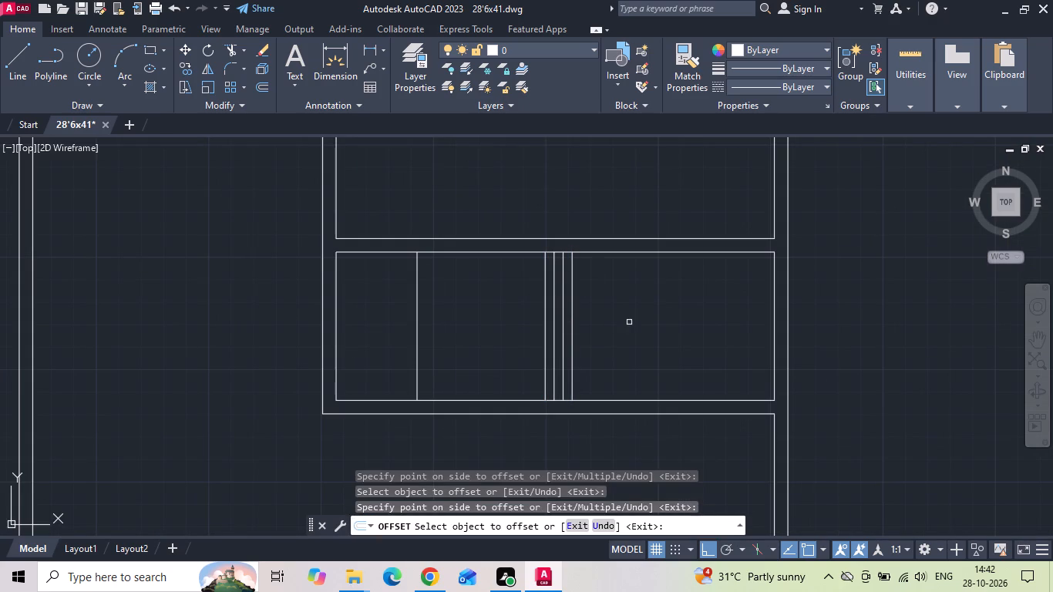
key("Escape")
Trim the strip's top and bottom lines across the two 4" gaps on either side of the central wall between pooja and toilet.
type("tr")
key("space")
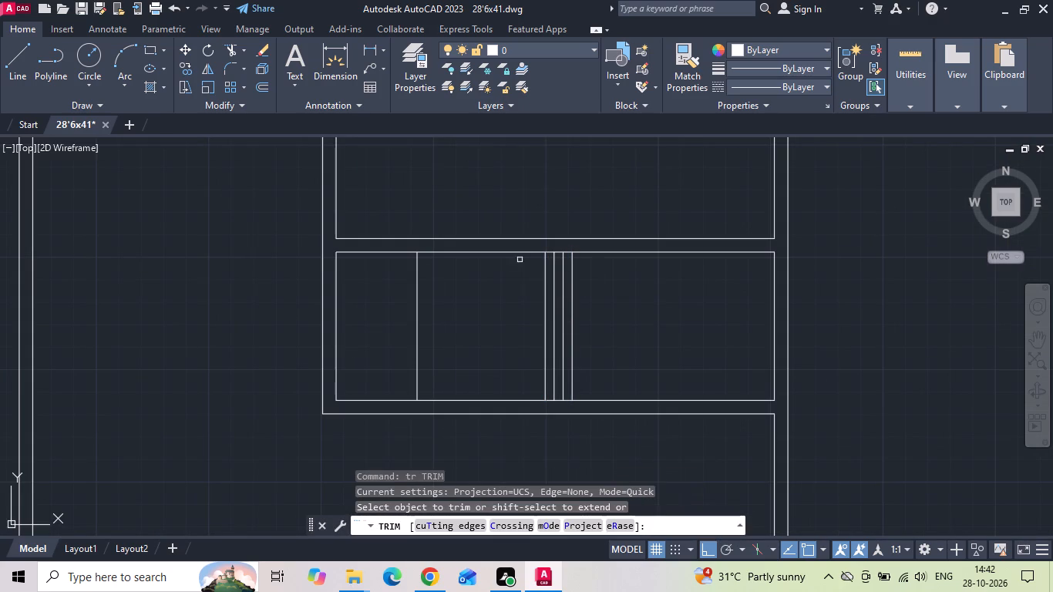
scroll(533, 250, "up", 1)
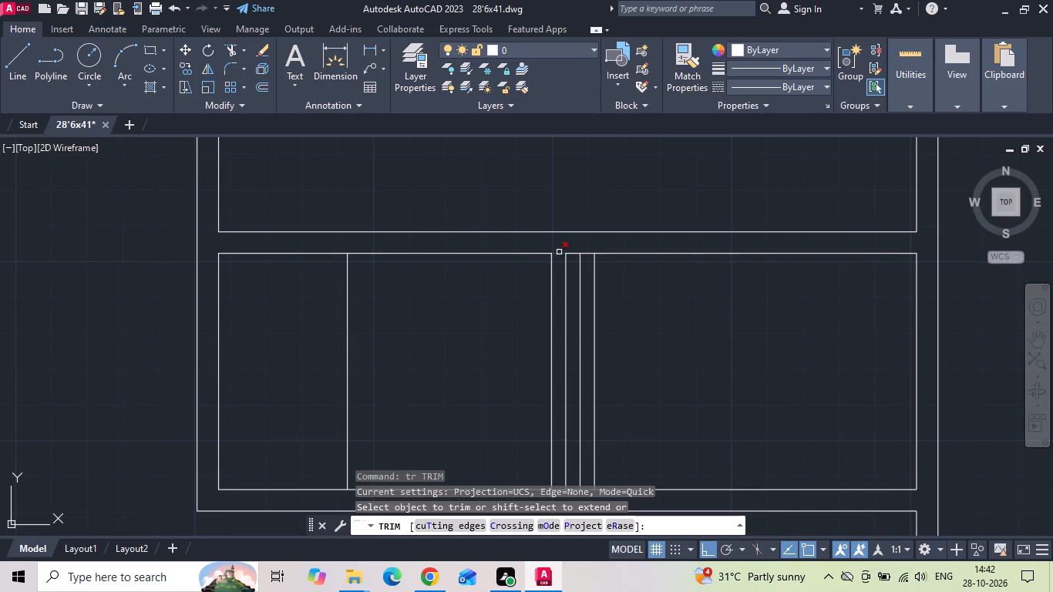
left_click(559, 252)
left_click(588, 254)
scroll(590, 271, "down", 1)
scroll(590, 430, "up", 2)
left_click(586, 379)
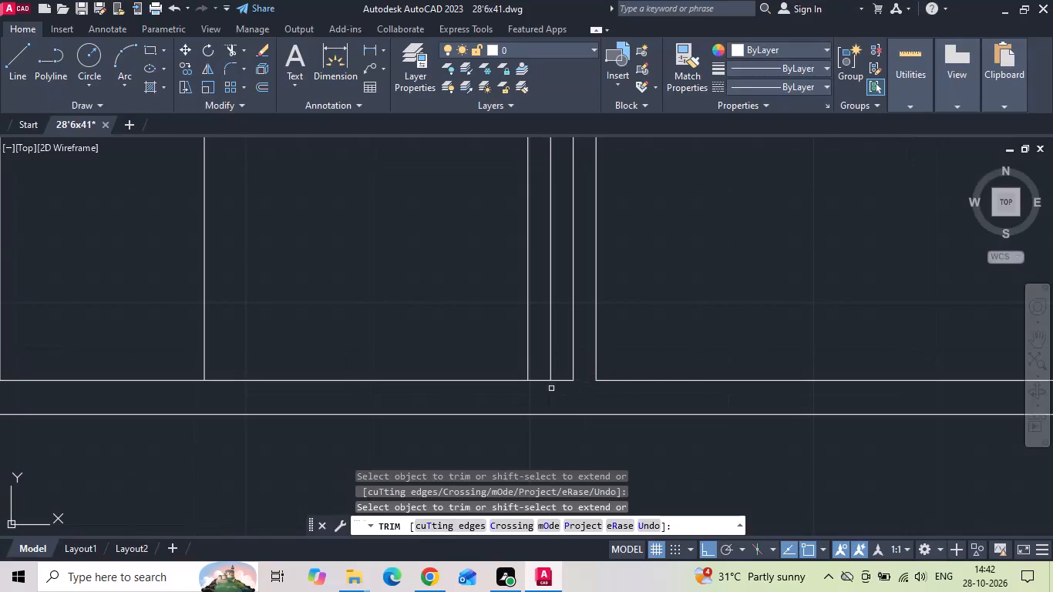
left_click(545, 378)
left_click(539, 392)
scroll(543, 406, "down", 3)
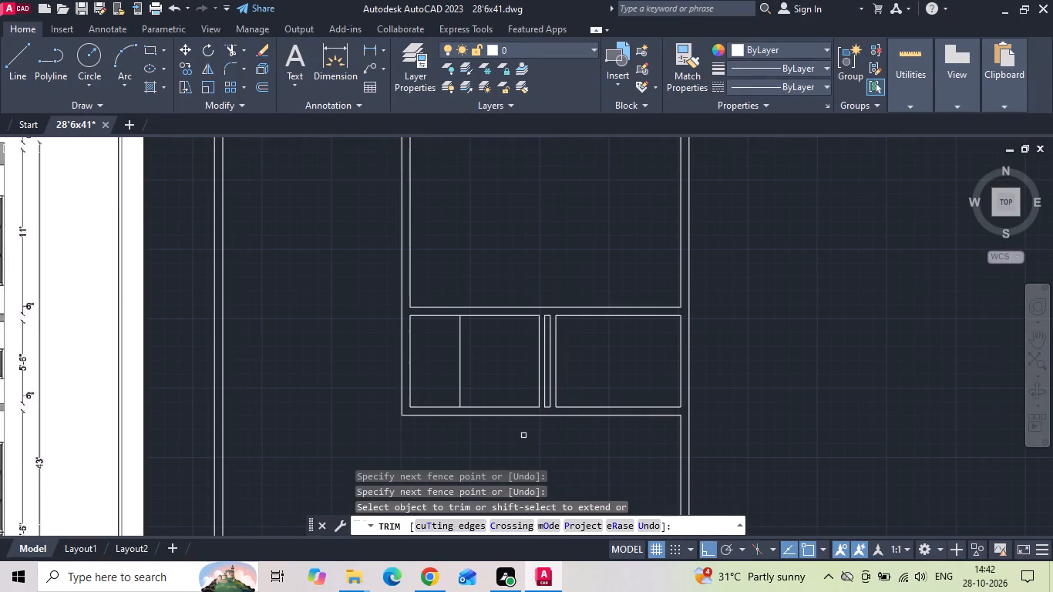
key("Escape")
Extend the pooja's left line across both horizontal walls, and the strip's top line and the partition's inner line across the partition-bedroom wall corner.
type("ex")
key("space")
left_click_drag(463, 363, 461, 355)
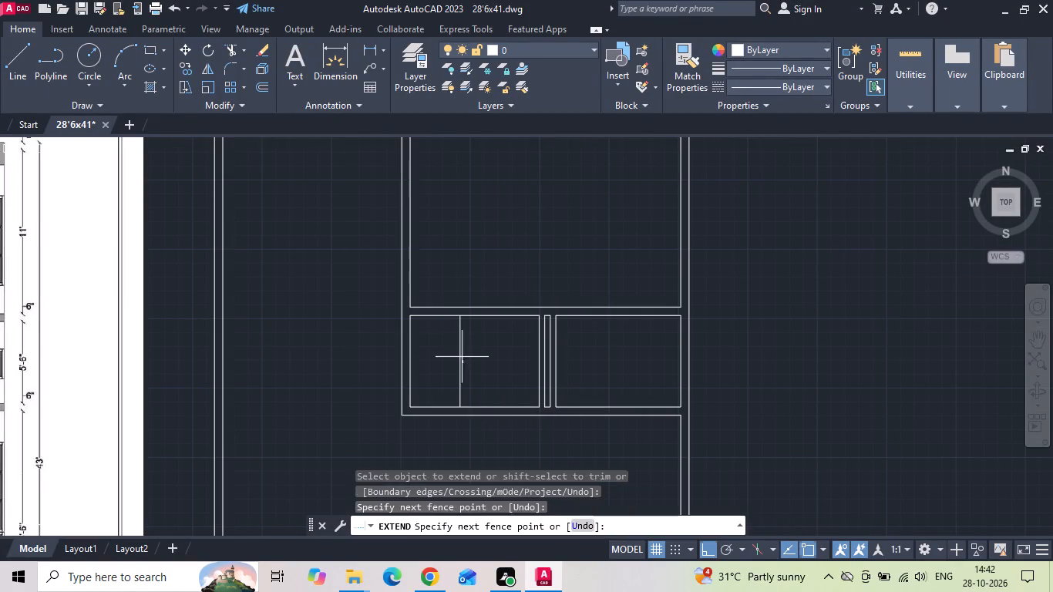
left_click(448, 335)
left_click(466, 390)
left_click(447, 392)
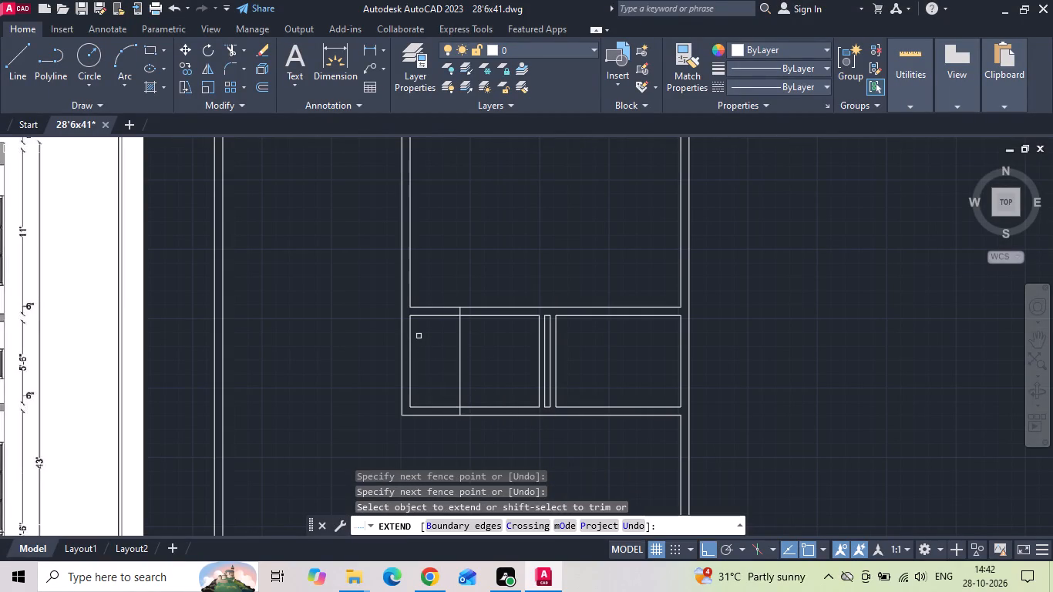
scroll(413, 322, "up", 1)
left_click(419, 311)
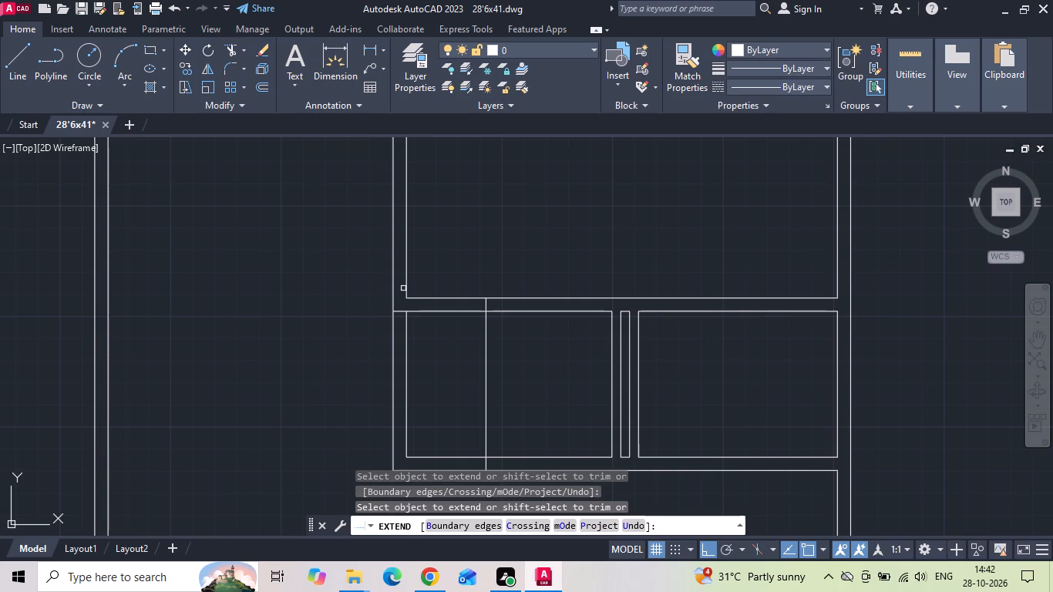
left_click(405, 284)
key("Escape")
Trim away the horizontal wall lines left of the pooja and the partition lines below the bedroom wall to open the passage.
key("t")
key("r")
key("space")
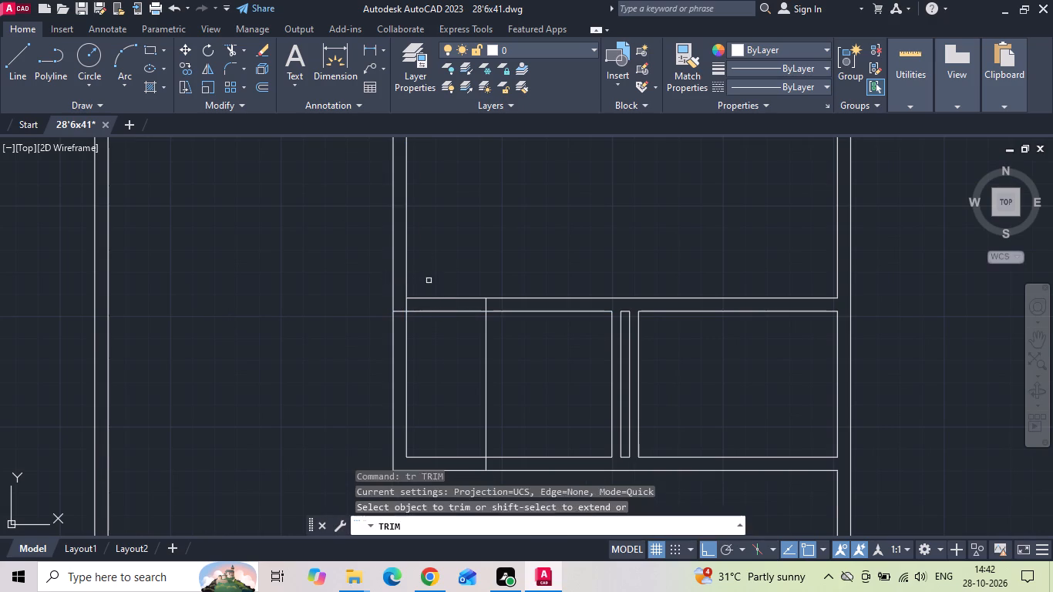
left_click_drag(431, 281, 439, 352)
scroll(456, 326, "down", 1)
left_click_drag(442, 350, 401, 371)
left_click_drag(450, 386, 452, 419)
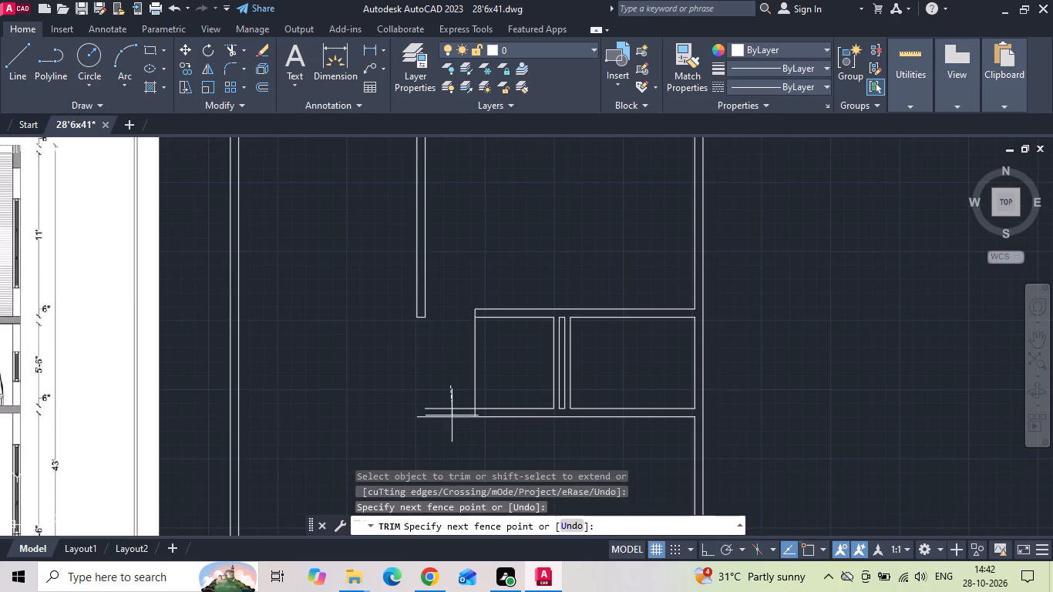
left_click_drag(452, 419, 452, 430)
scroll(450, 425, "down", 1)
middle_click(447, 422)
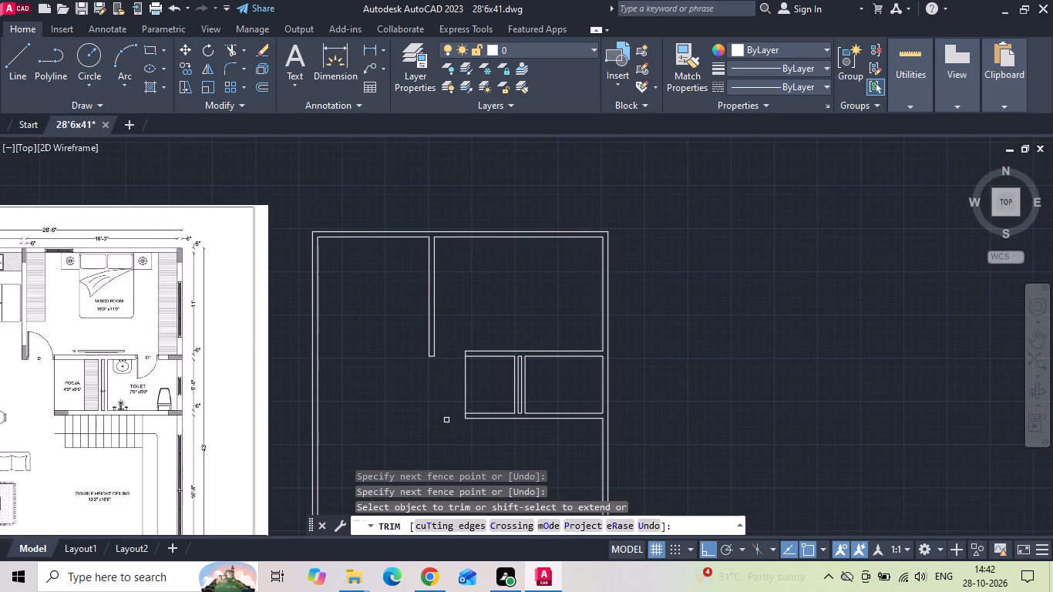
middle_click_drag(445, 419, 526, 308)
key("Escape")
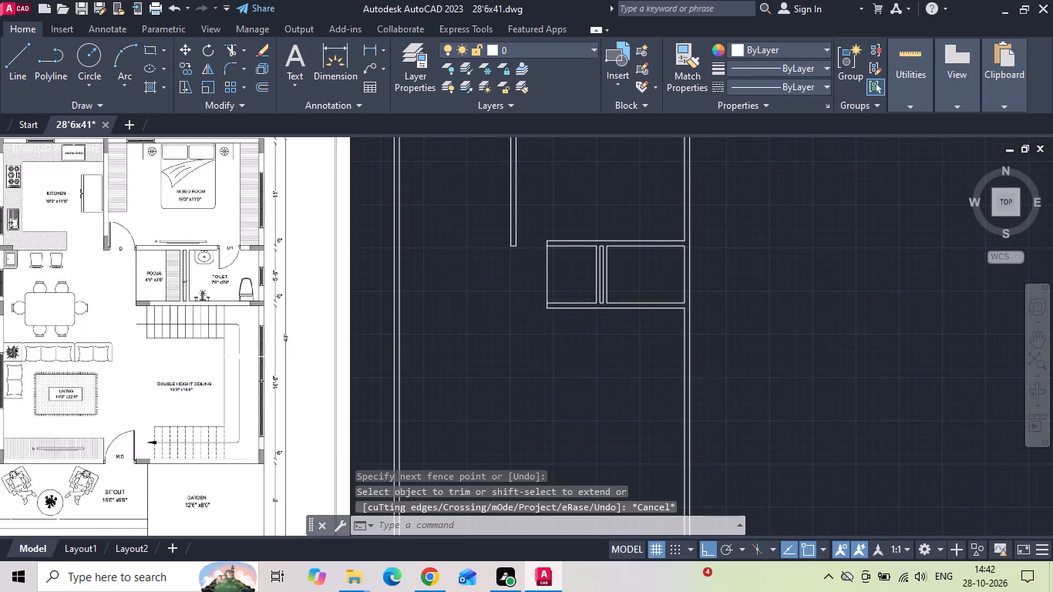
Offset the outer line of the wall below the pooja and toilet 16'6" downward to set the double-height area's depth.
scroll(240, 325, "up", 1)
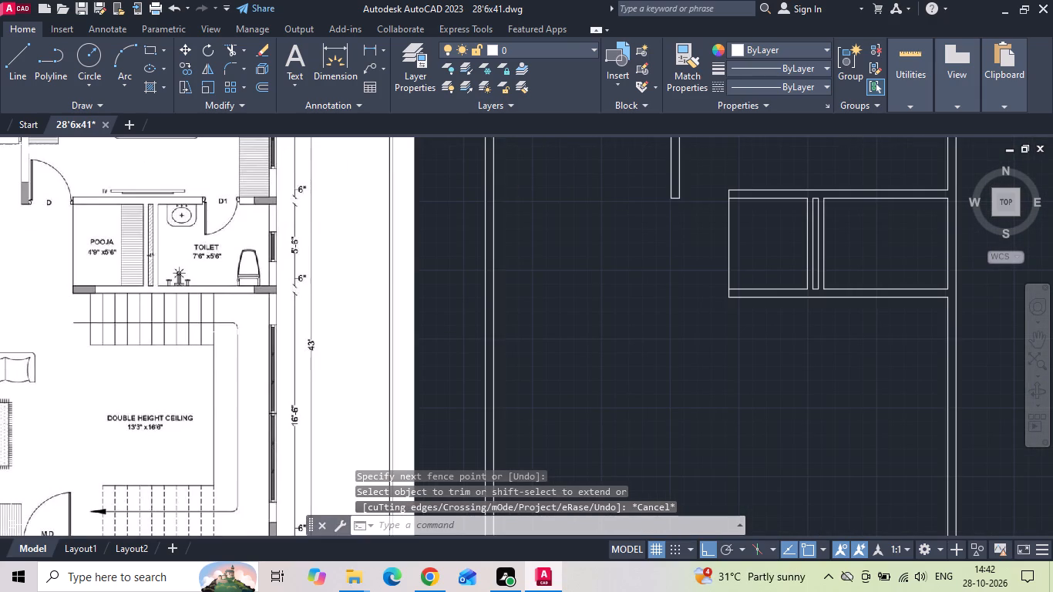
key("o")
key("Return")
type("16")
key("apostrophe")
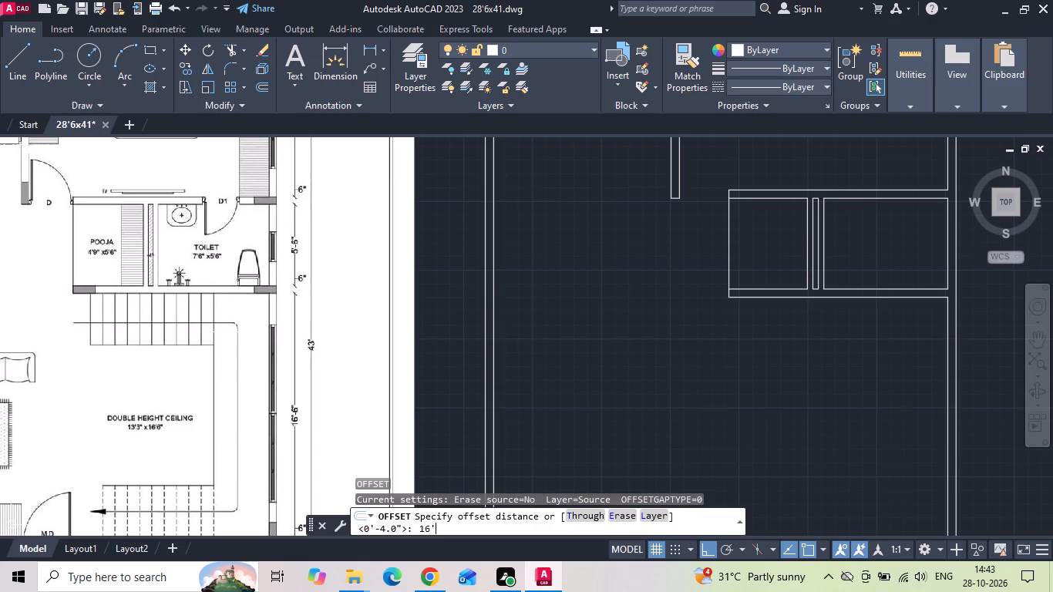
key("6")
key("Return")
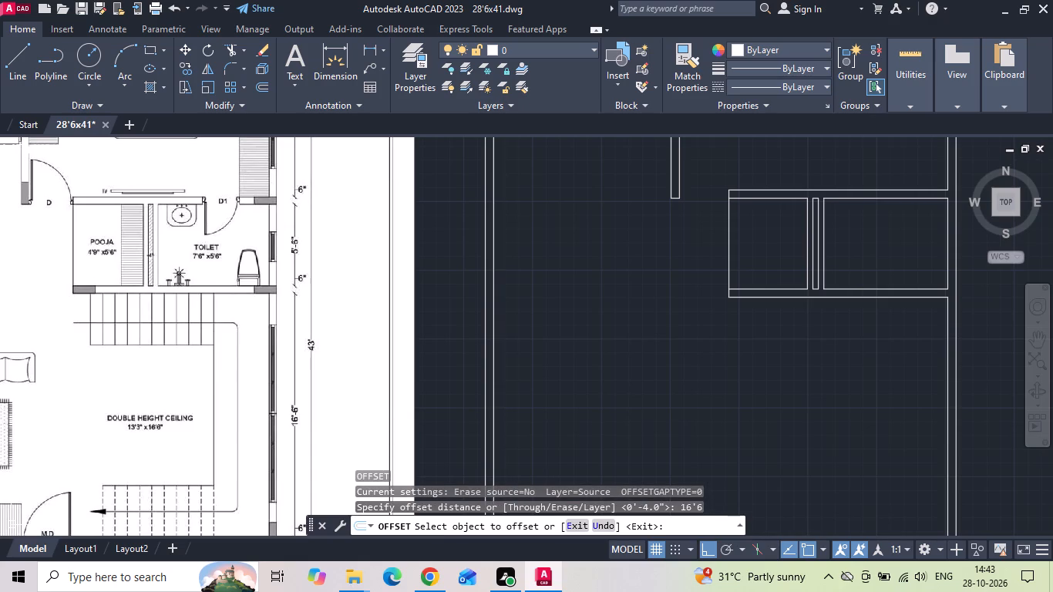
scroll(307, 294, "down", 1)
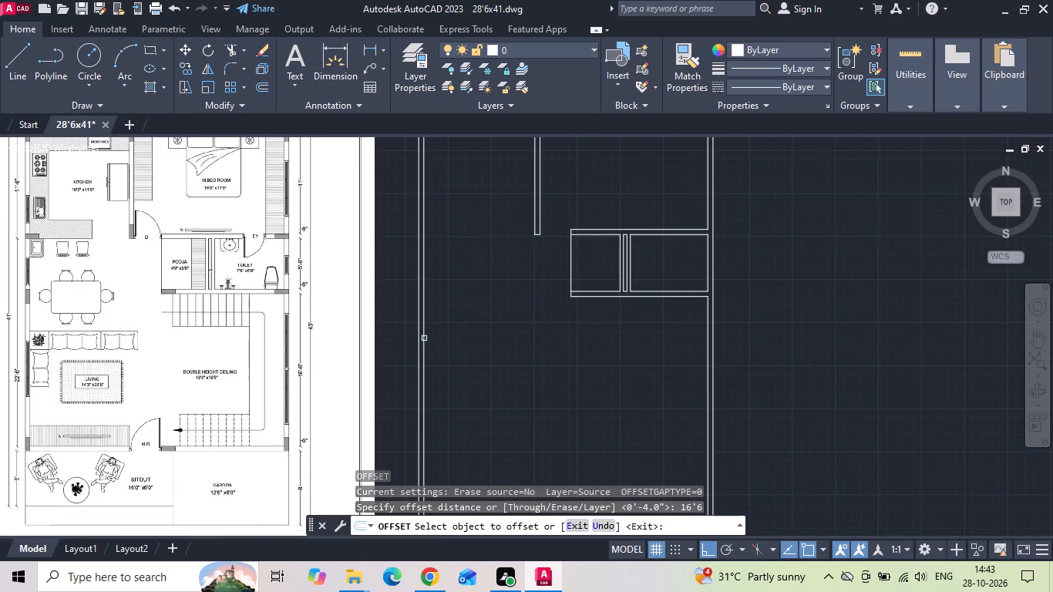
left_click_drag(642, 297, 643, 308)
left_click(626, 355)
middle_click_drag(603, 368, 607, 335)
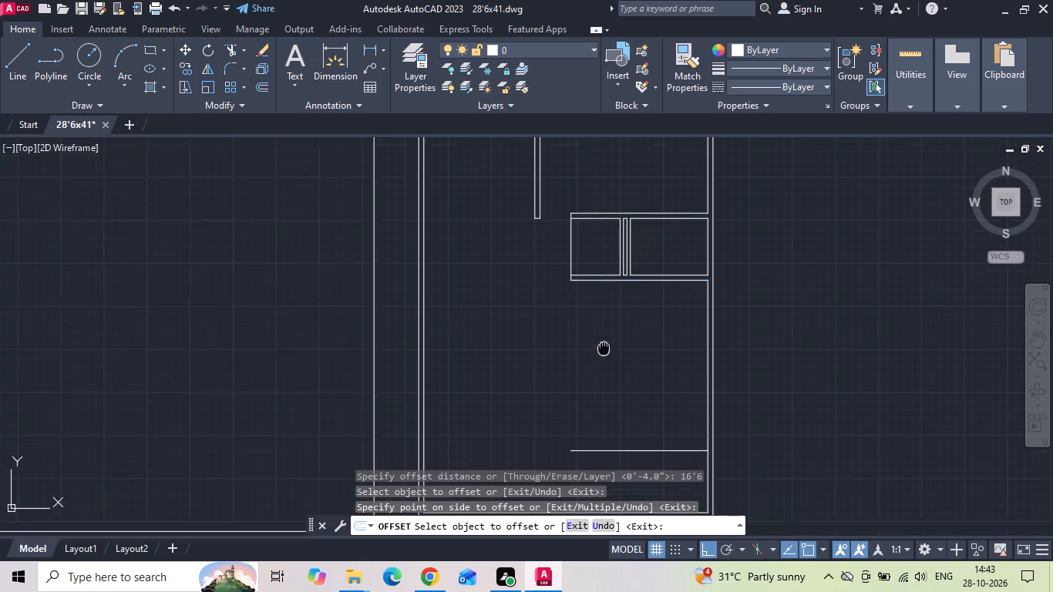
middle_click_drag(607, 335, 636, 285)
key("Escape")
Offset the line closing the double-height area 6" downward to form the front wall.
key("o")
key("Return")
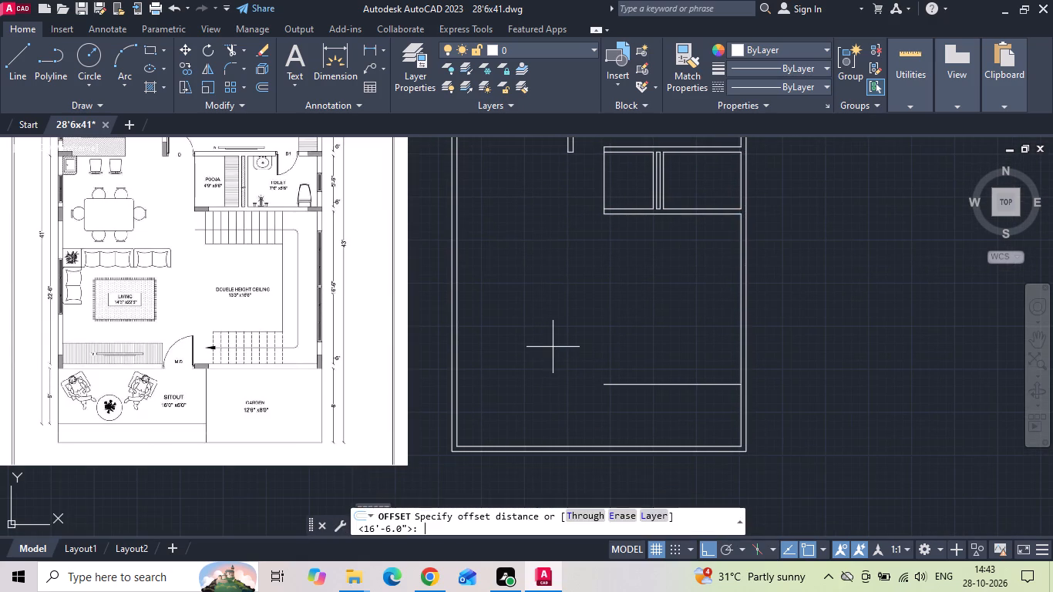
key("6")
key("Return")
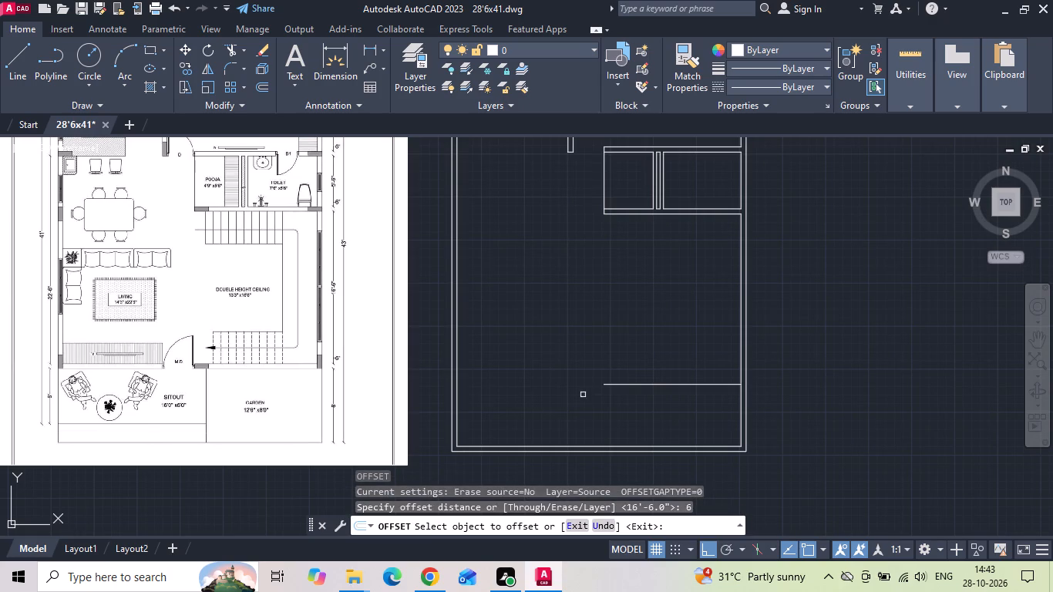
left_click(627, 385)
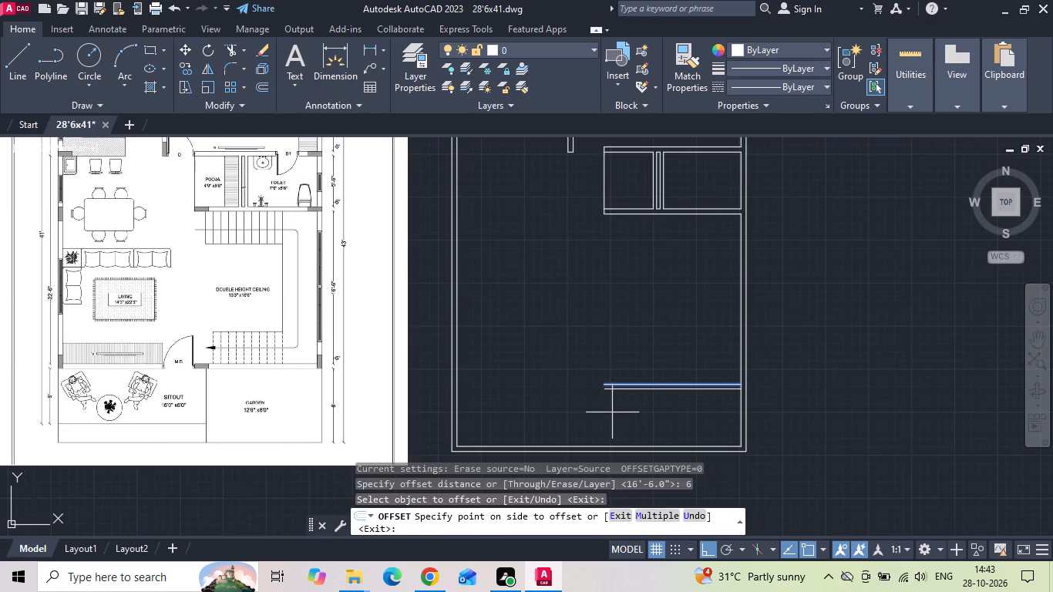
left_click(612, 412)
key("Escape")
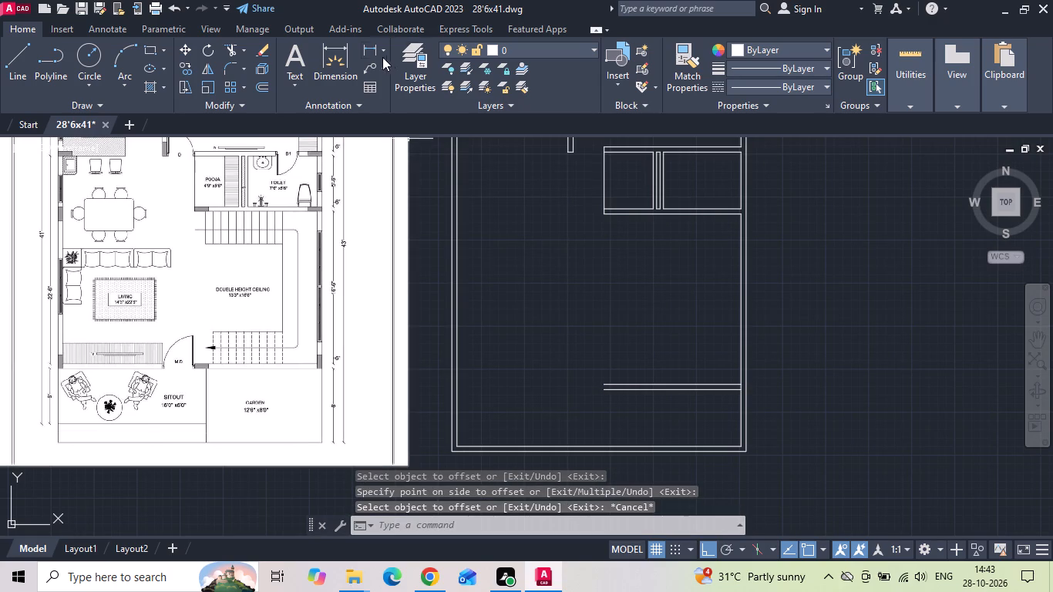
Measure the depth from the front wall's outer line down to the plan's bottom boundary line.
left_click(372, 53)
left_click_drag(701, 392, 703, 409)
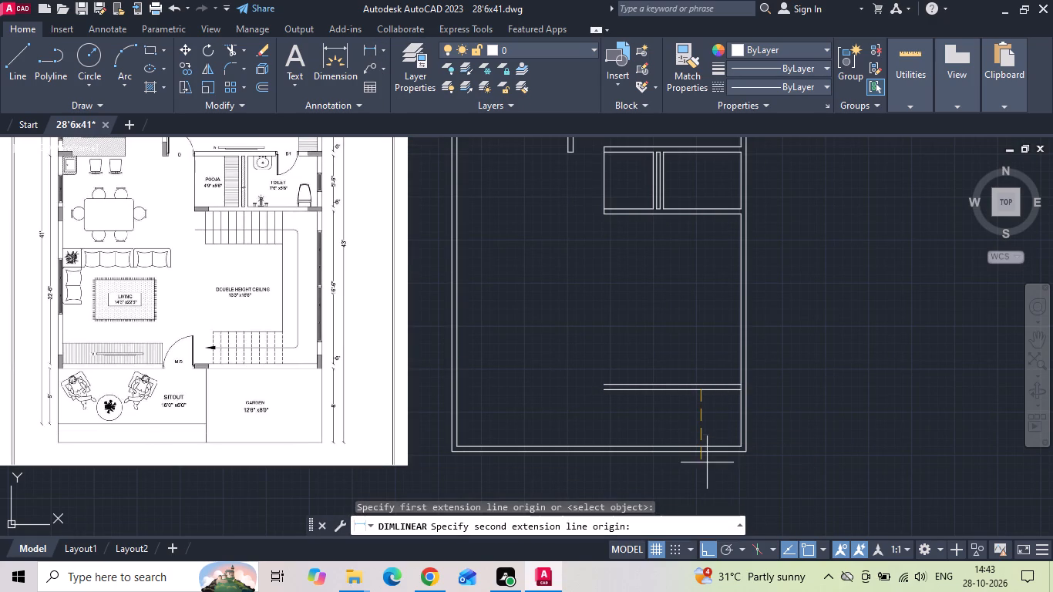
scroll(705, 459, "up", 1)
left_click(698, 449)
key("Escape")
left_click(702, 446)
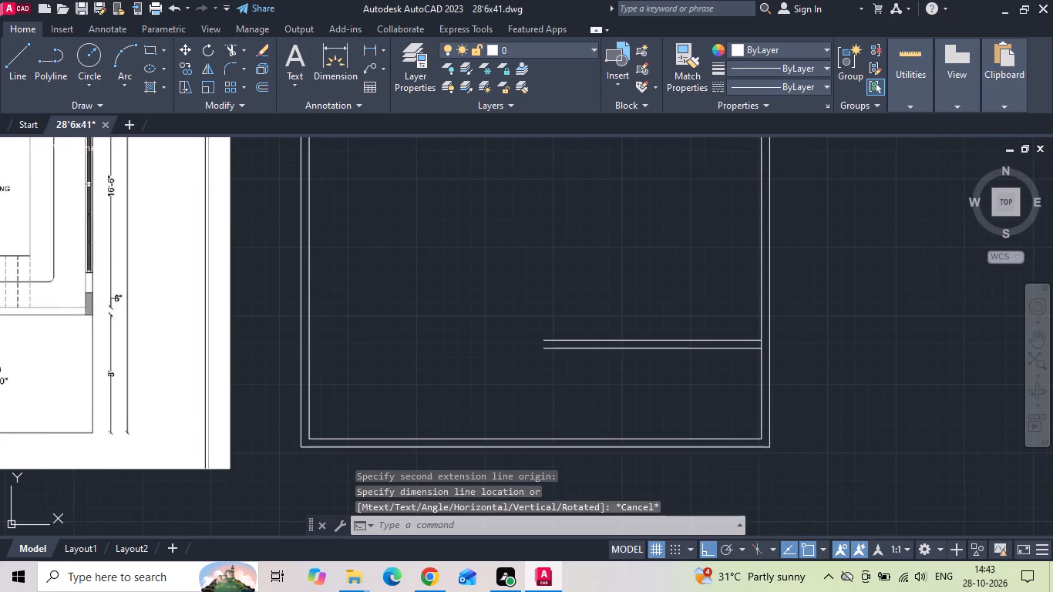
key("Escape")
Extend the front wall's outer line to the right outer wall line, and remove the inner right and bottom lines below the front wall.
type("ex")
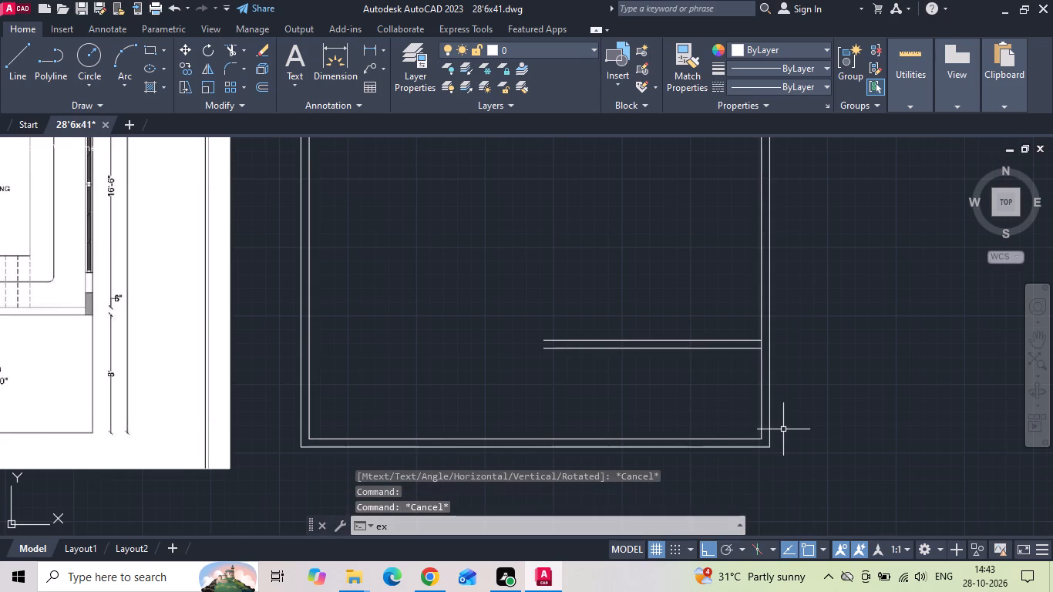
key("space")
key("space")
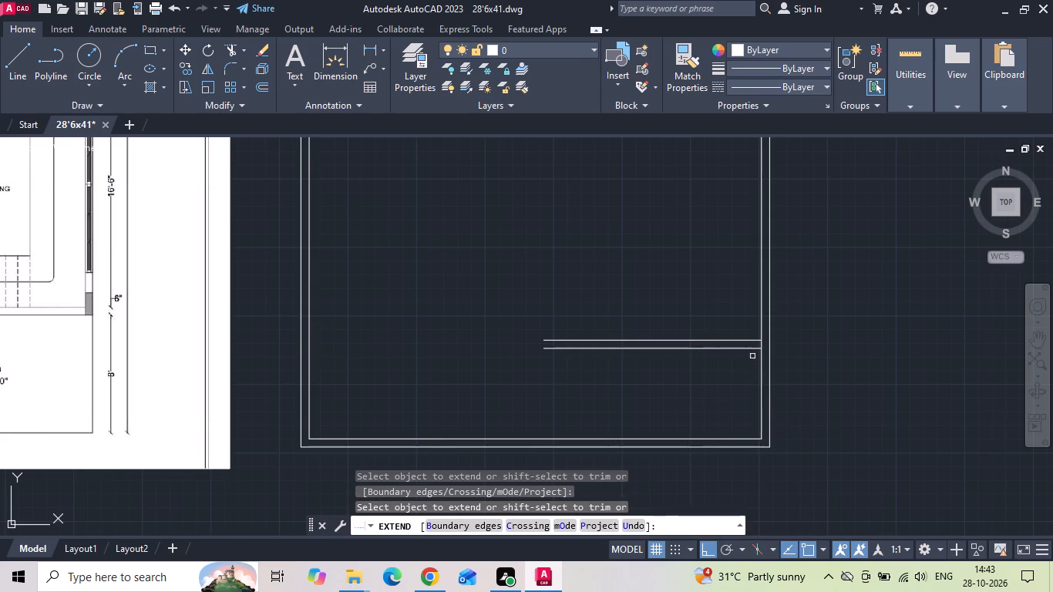
left_click(751, 348)
key("Escape")
key("t")
key("r")
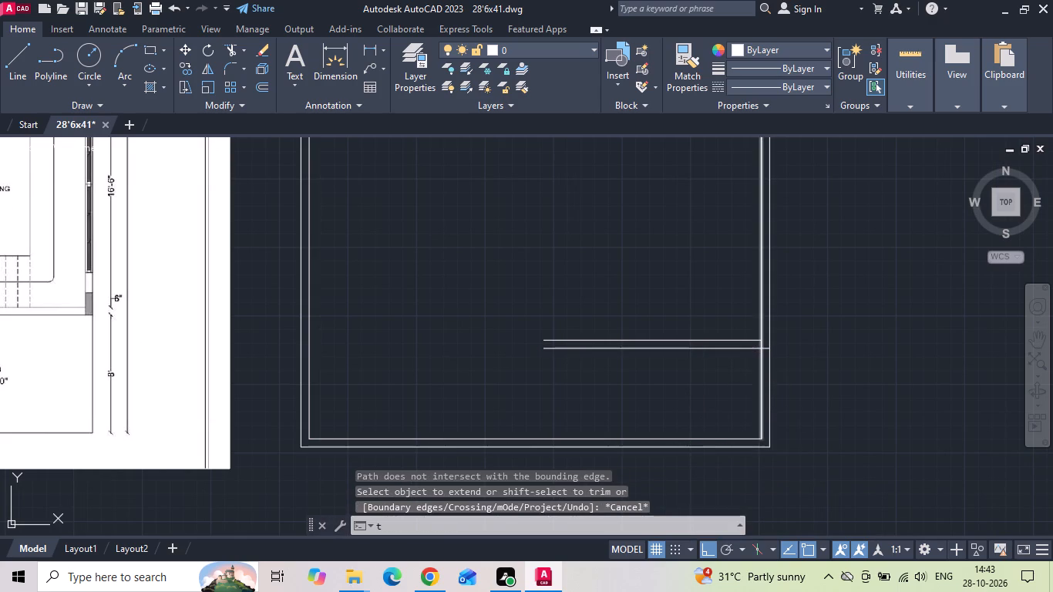
key("space")
left_click(762, 388)
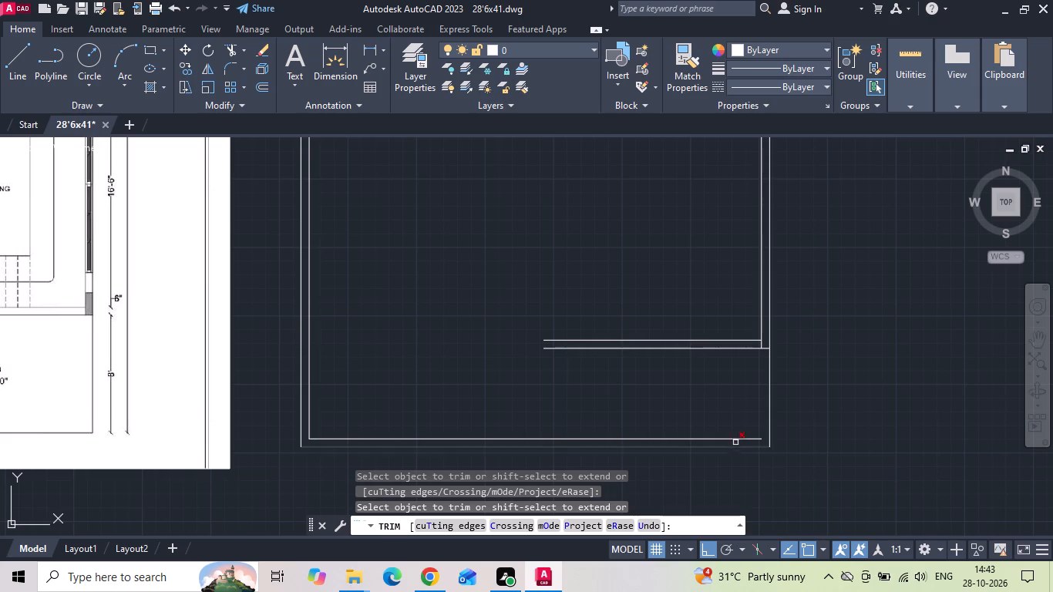
left_click(735, 440)
scroll(804, 456, "down", 2)
key("Escape")
Extend both front wall lines to the left side wall, and trim away the left inner wall line below the front wall.
scroll(688, 431, "up", 1)
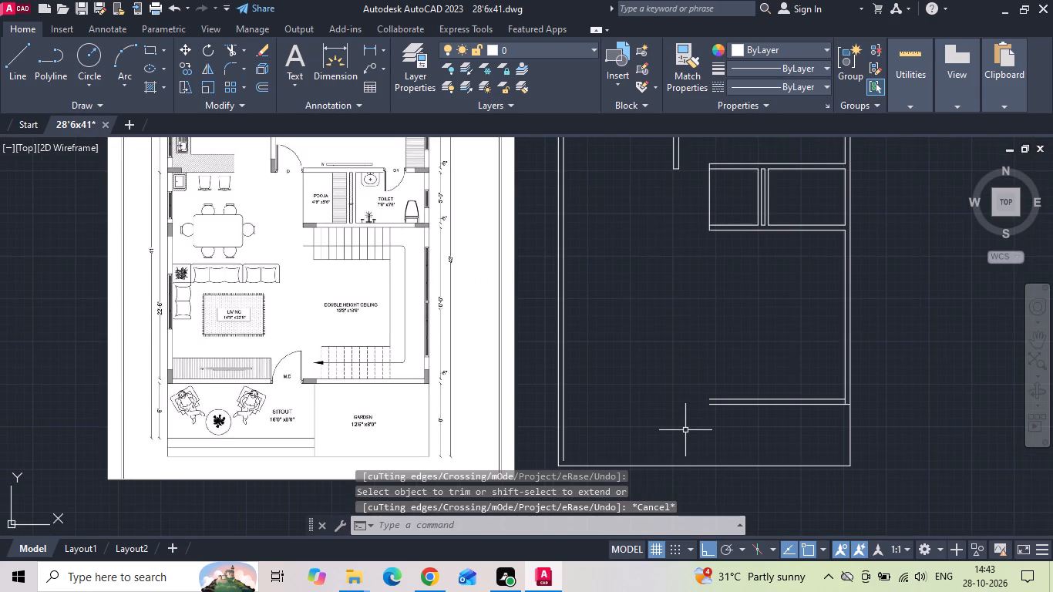
type("ex")
key("space")
left_click_drag(742, 418, 729, 346)
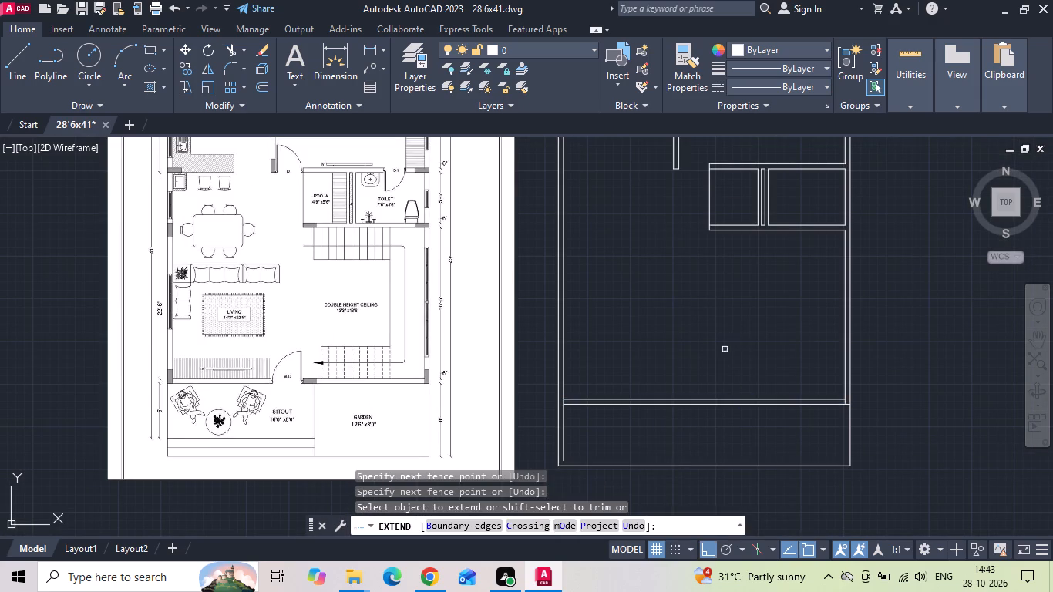
left_click(577, 406)
key("Escape")
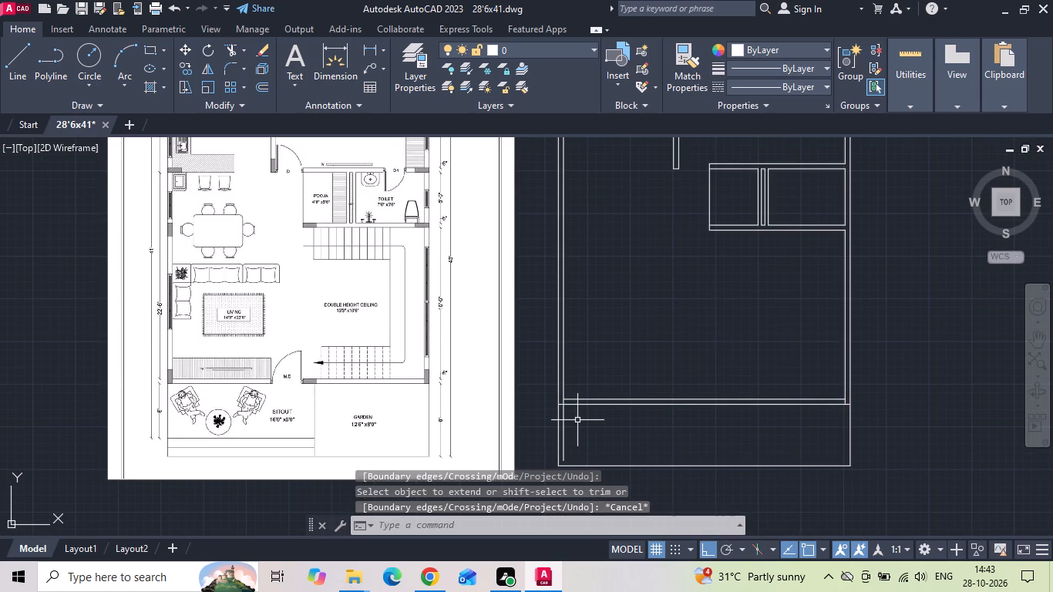
type("tr")
key("space")
left_click(563, 431)
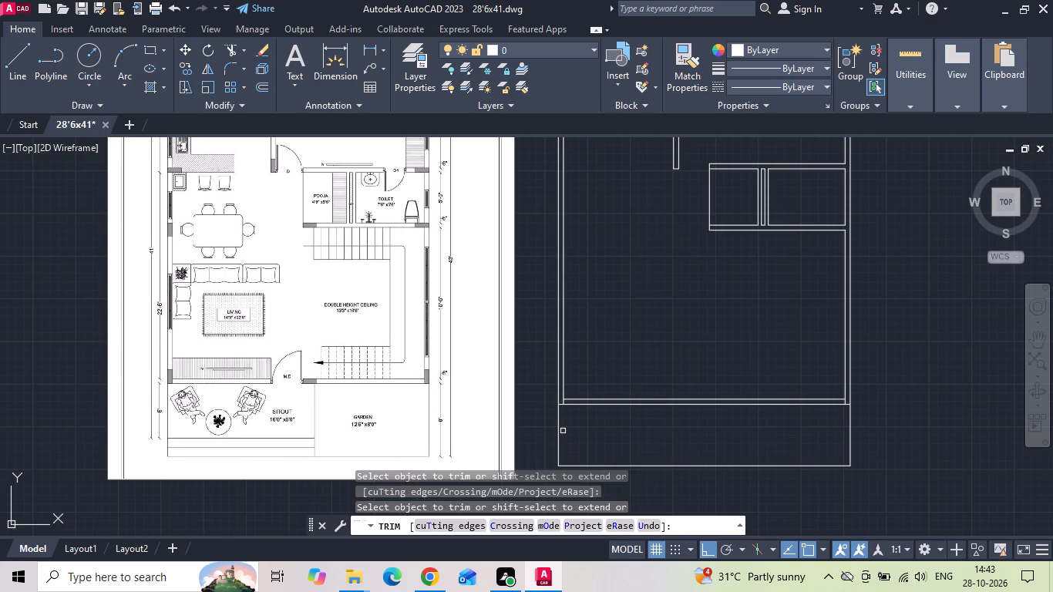
key("Escape")
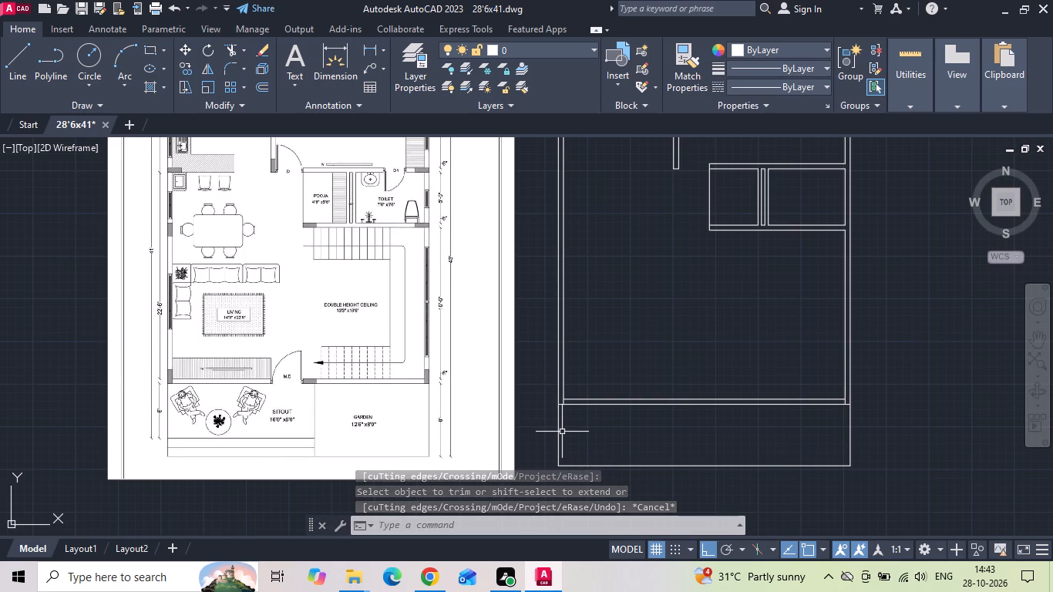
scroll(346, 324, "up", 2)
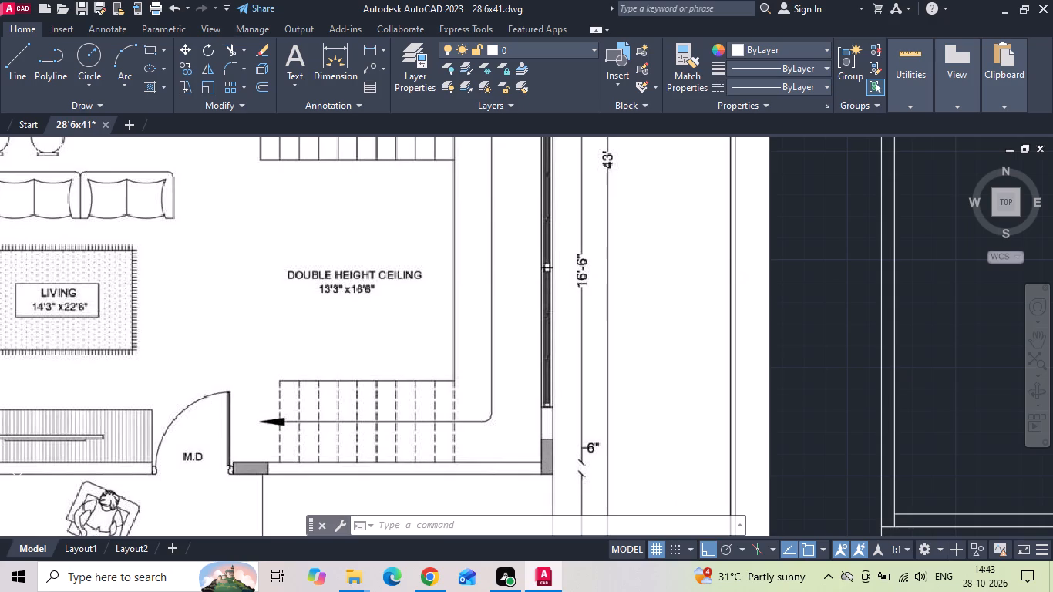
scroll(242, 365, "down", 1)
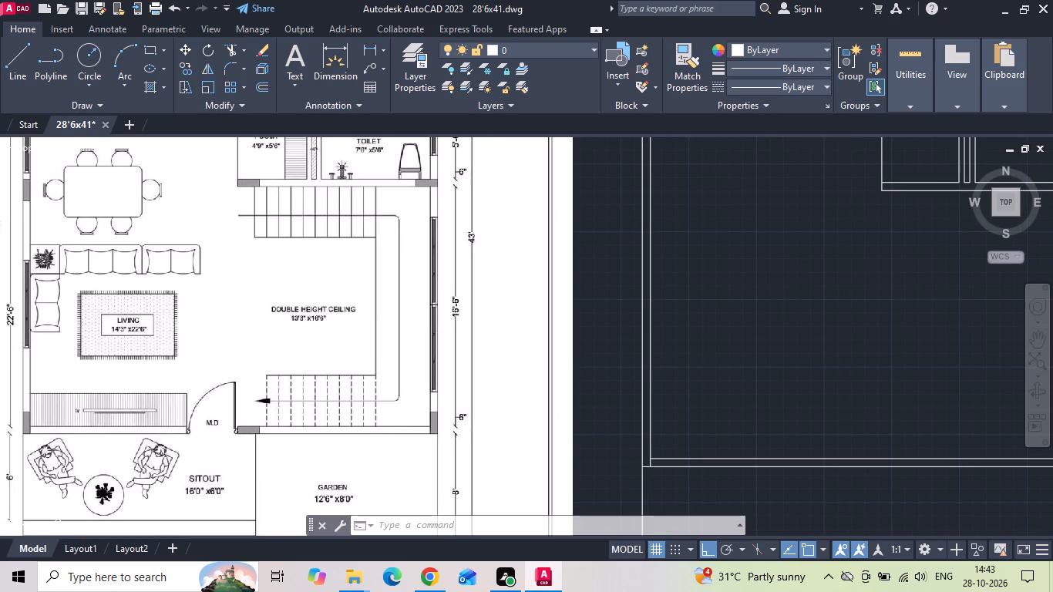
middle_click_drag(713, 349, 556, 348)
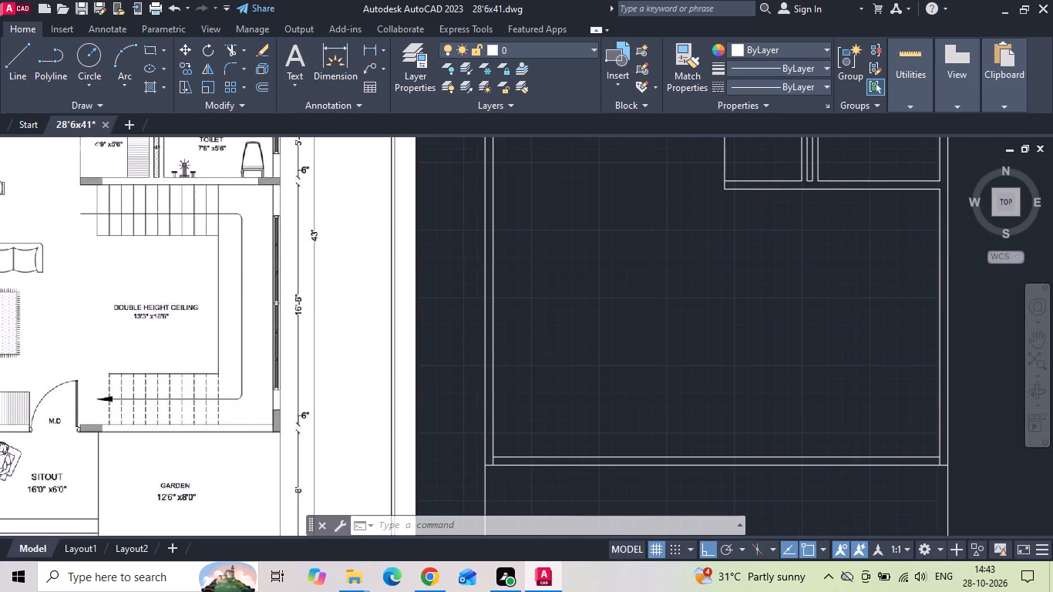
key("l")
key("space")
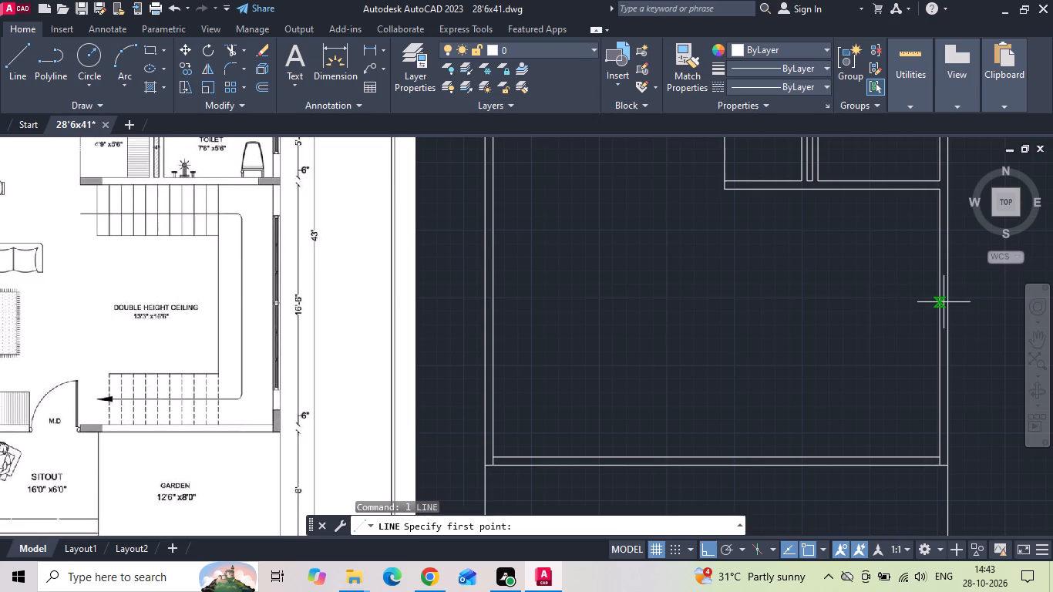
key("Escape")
Trim the right inner wall line's stub between the two front wall lines at the lower-right corner.
type("tr")
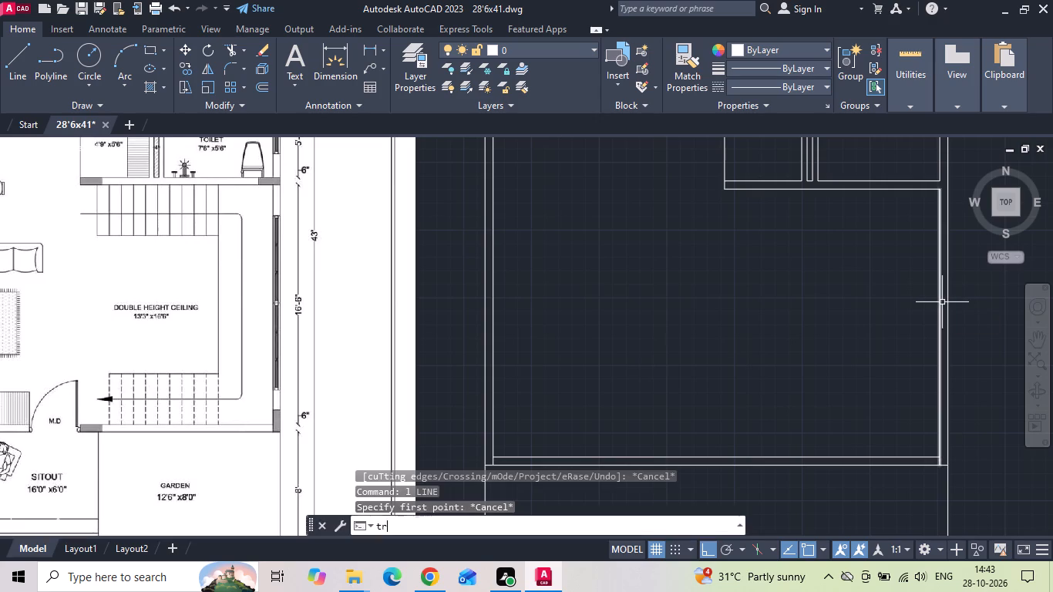
key("space")
key("space")
scroll(954, 472, "up", 2)
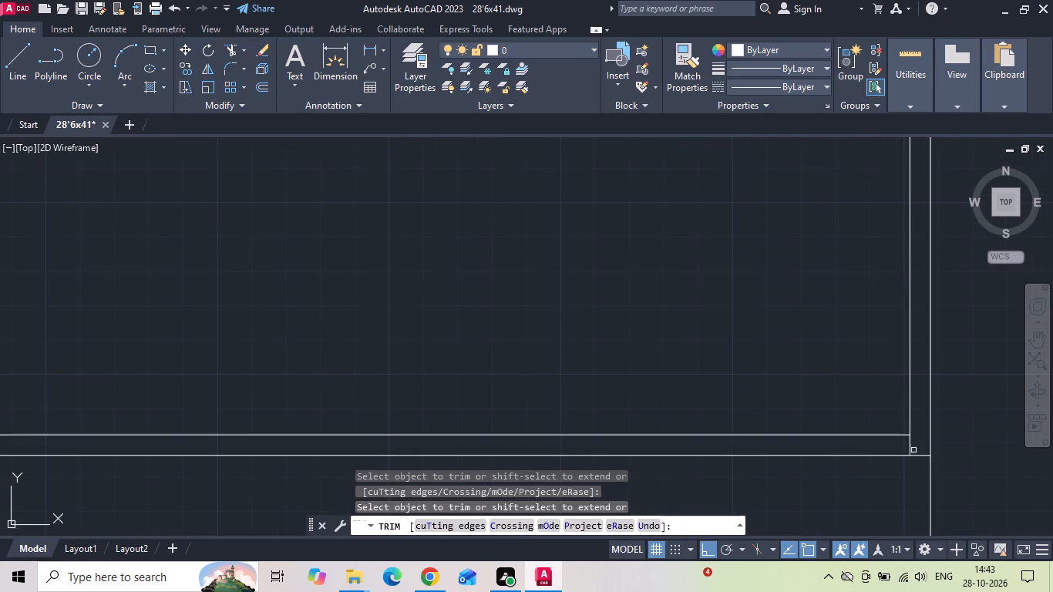
left_click(912, 446)
key("Escape")
Draw a horizontal line about 12'8" long leftward from the midpoint of the double-height area's right inner wall.
type("l")
key("space")
scroll(890, 454, "down", 2)
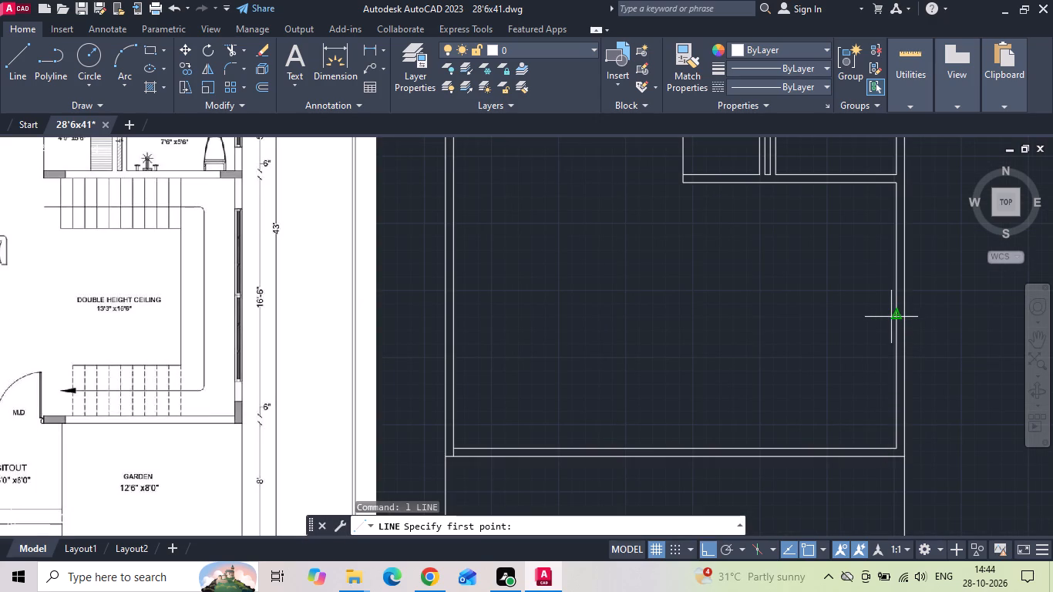
left_click_drag(892, 318, 884, 320)
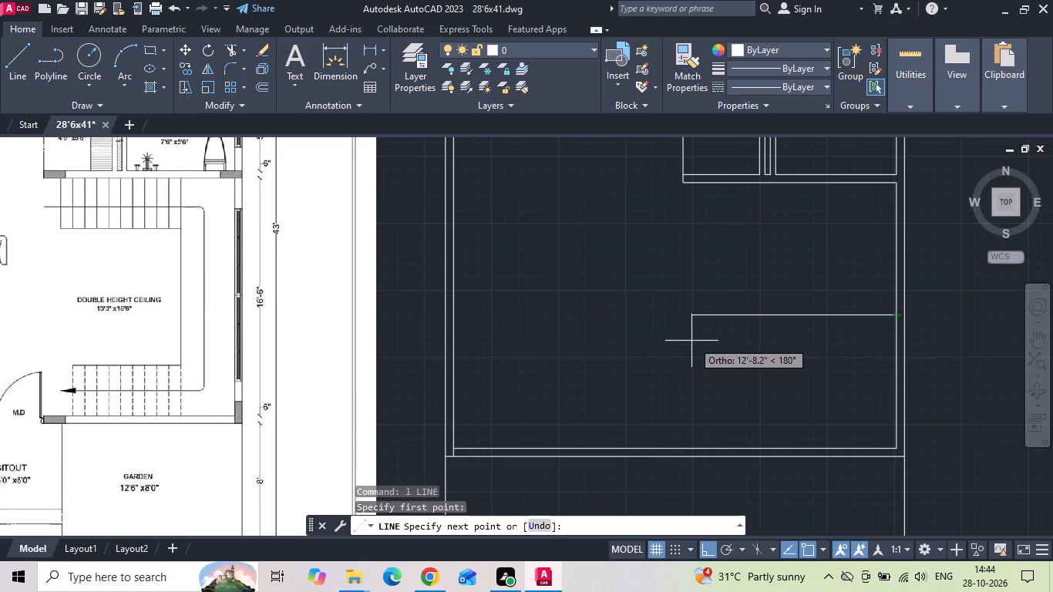
left_click(690, 341)
key("Escape")
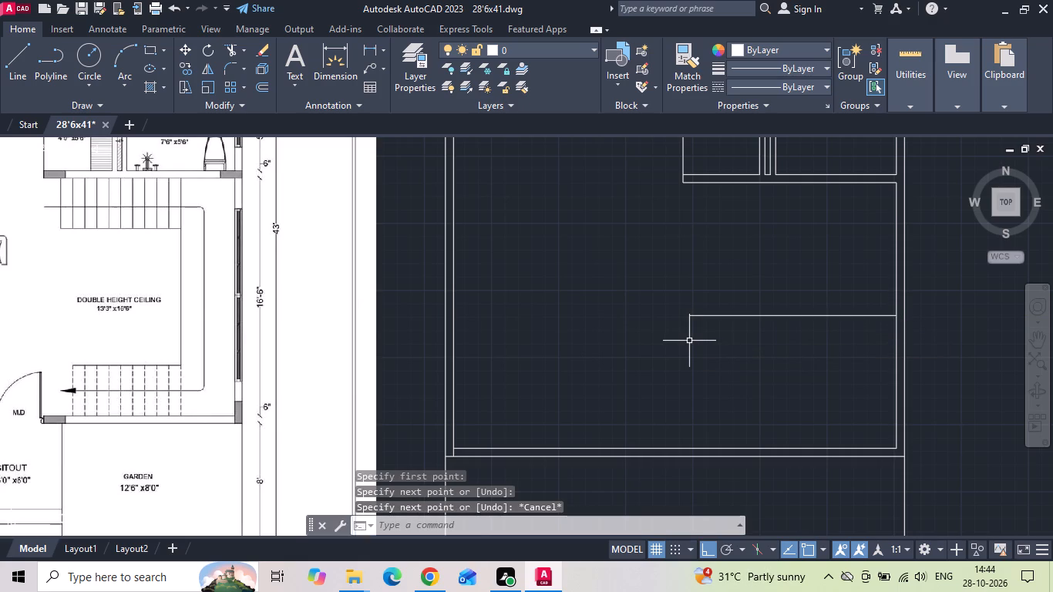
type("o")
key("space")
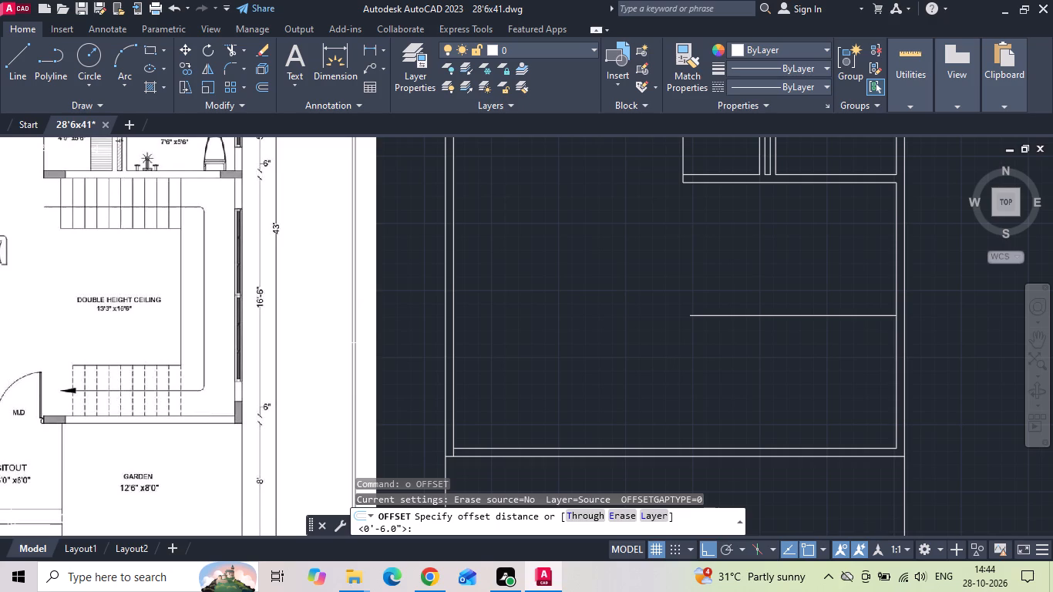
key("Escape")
Measure across the passage and stairs, and the depth of the upper stair flight, on the first-floor reference plan.
scroll(237, 378, "down", 1)
middle_click_drag(89, 349, 743, 328)
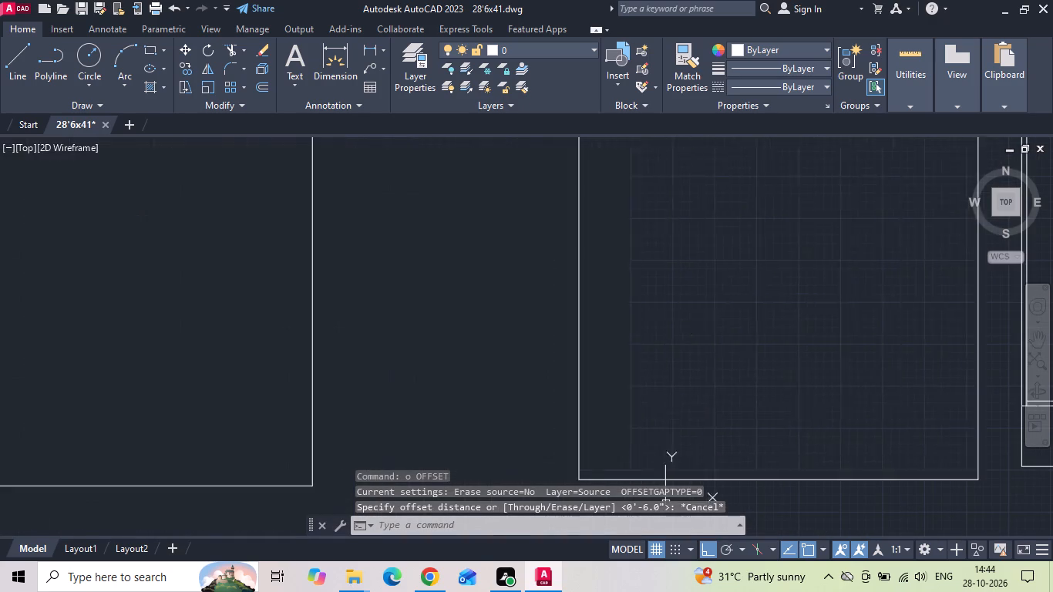
scroll(105, 339, "up", 1)
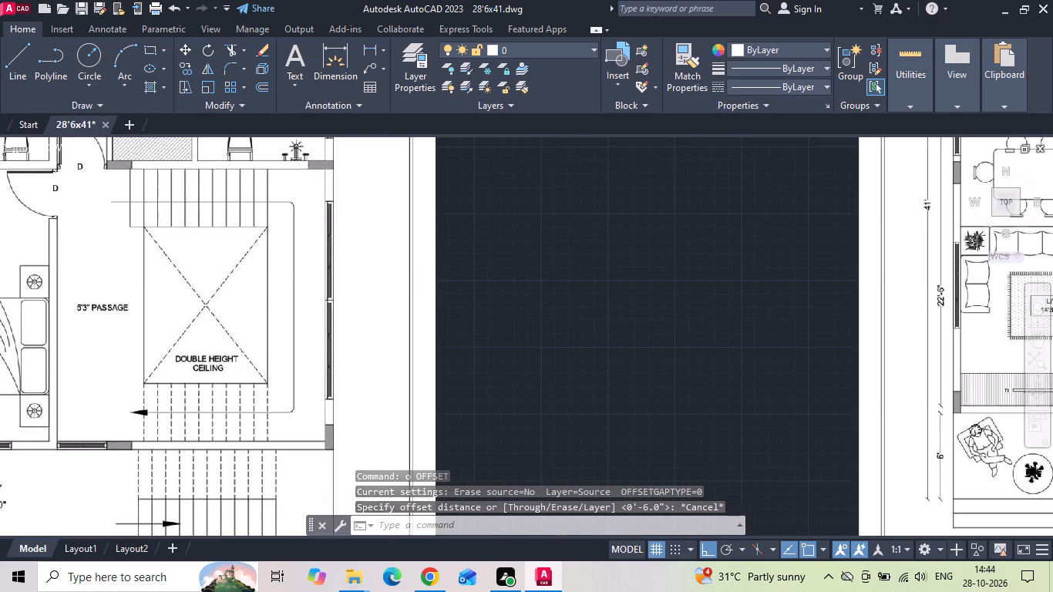
middle_click_drag(98, 341, 210, 398)
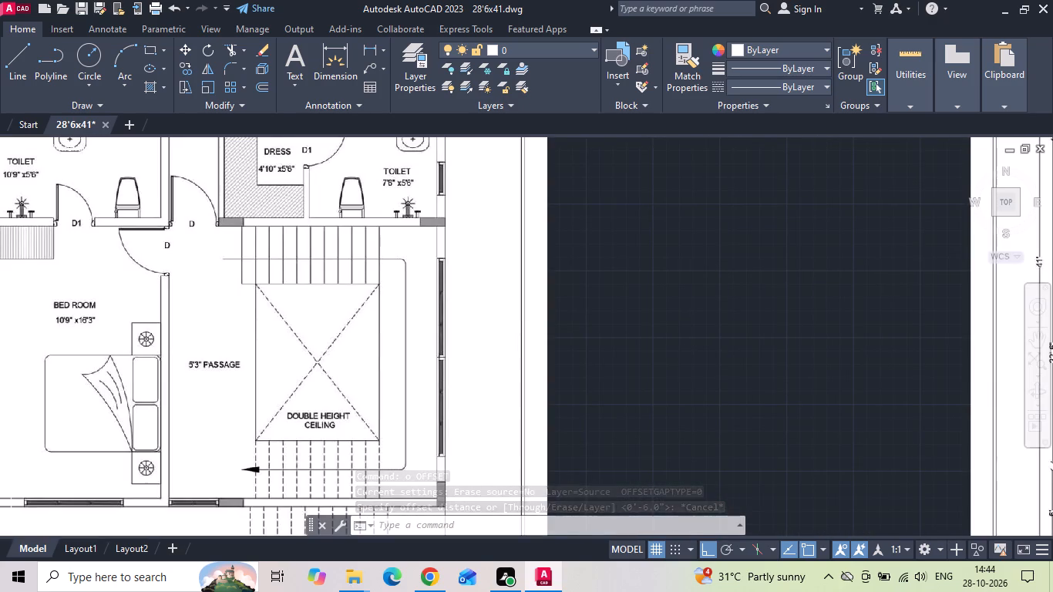
left_click(368, 51)
scroll(156, 245, "up", 2)
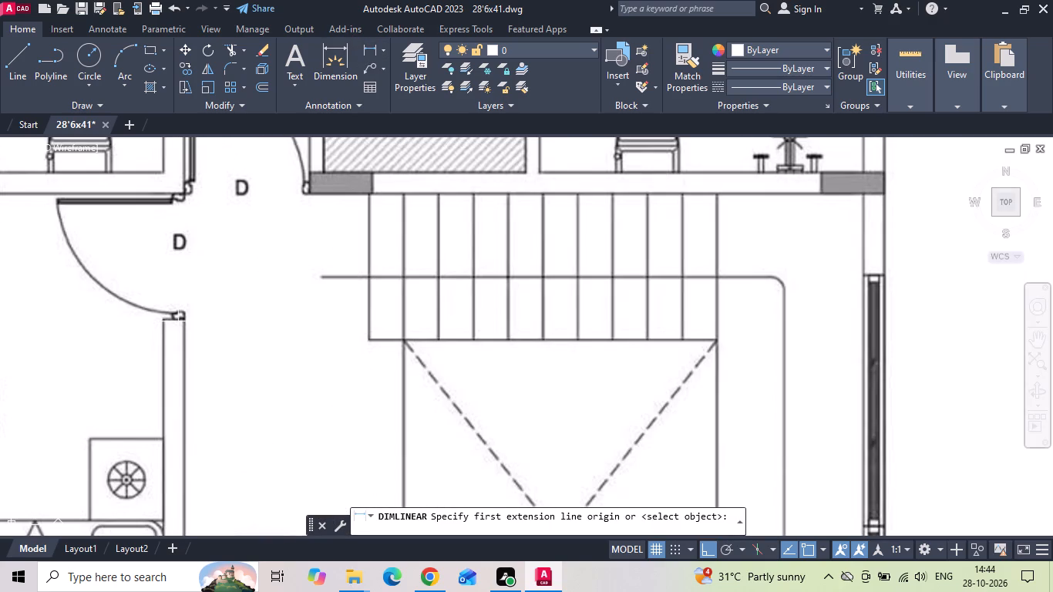
left_click_drag(168, 319, 183, 322)
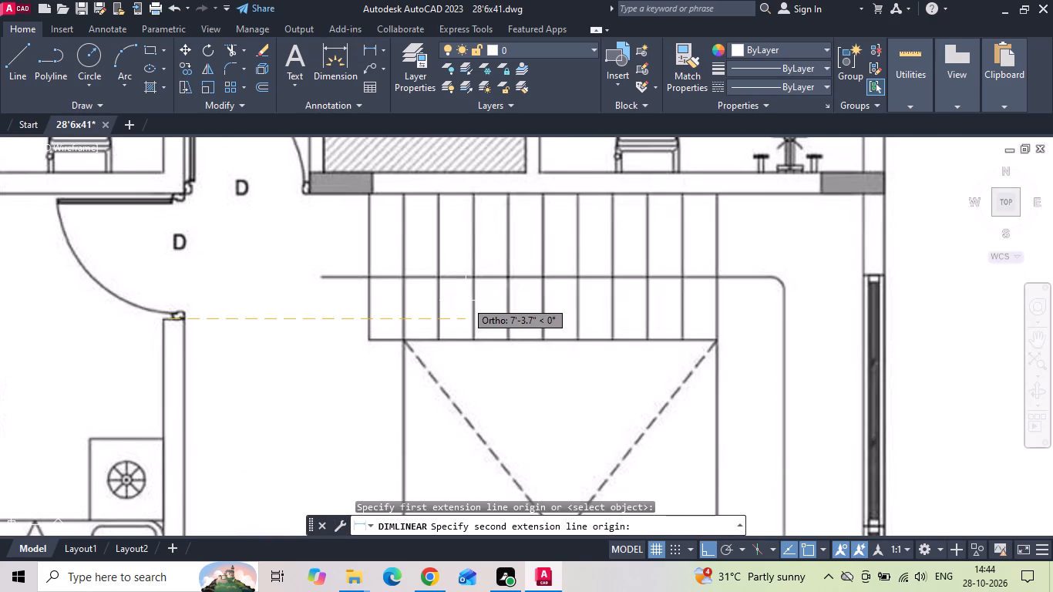
key("Escape")
key("space")
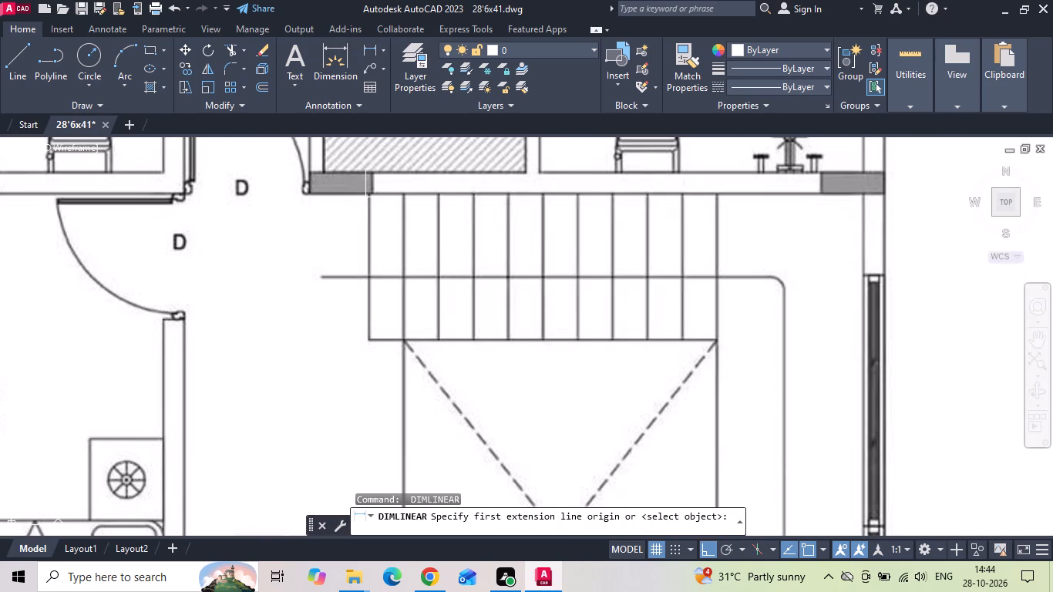
left_click(365, 197)
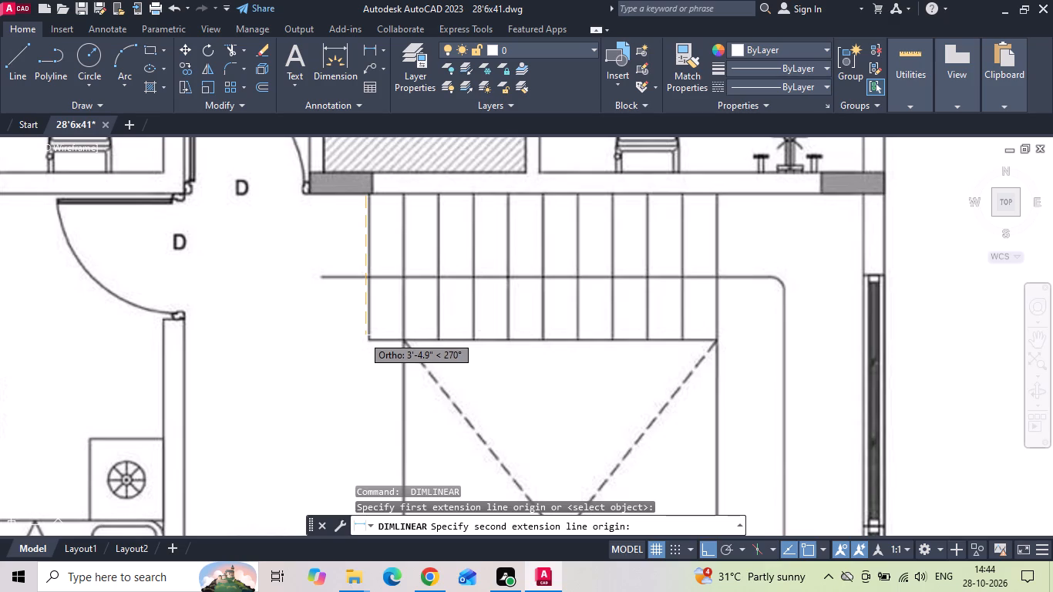
key("Escape")
Offset the wall line below the pooja and toilet, the front wall's inner line and the right inner wall line 3'6" into the double-height area.
scroll(274, 284, "down", 3)
middle_click_drag(590, 303, 388, 288)
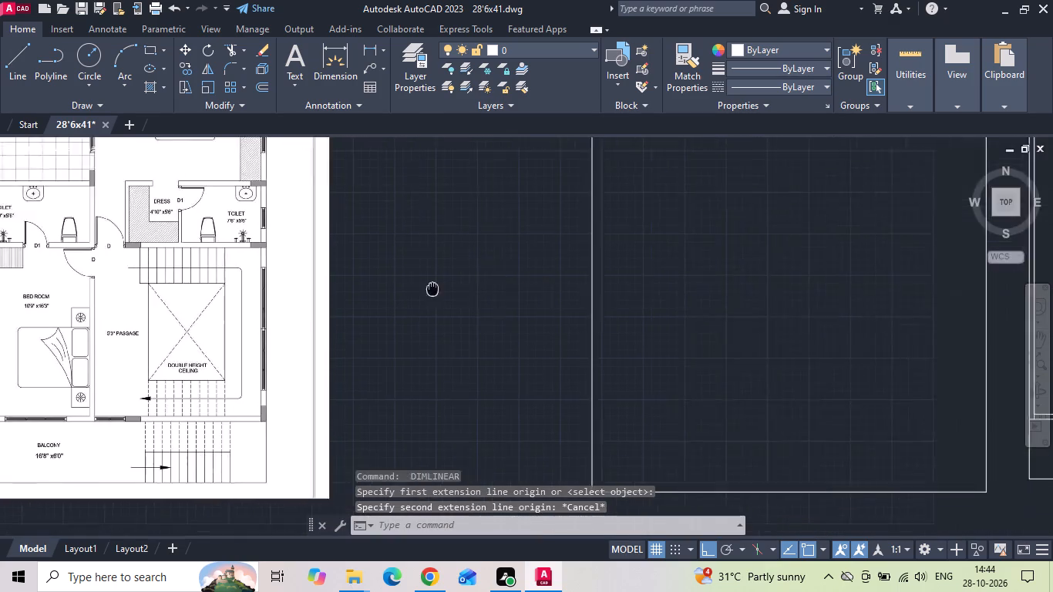
middle_click_drag(388, 288, 186, 287)
scroll(190, 287, "down", 1)
scroll(742, 306, "up", 2)
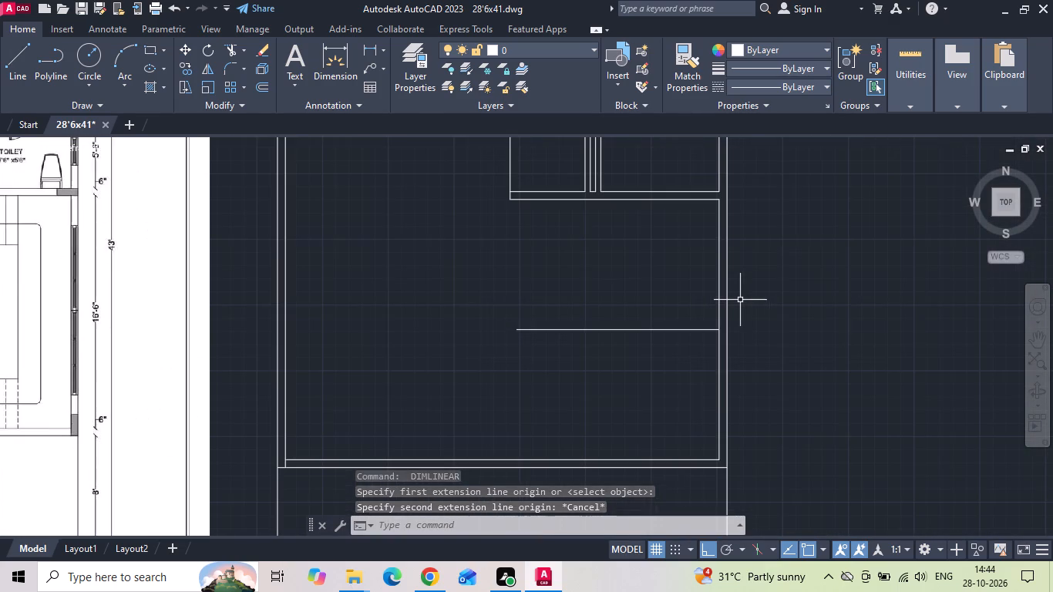
key("o")
key("Return")
type("3'6")
key("Return")
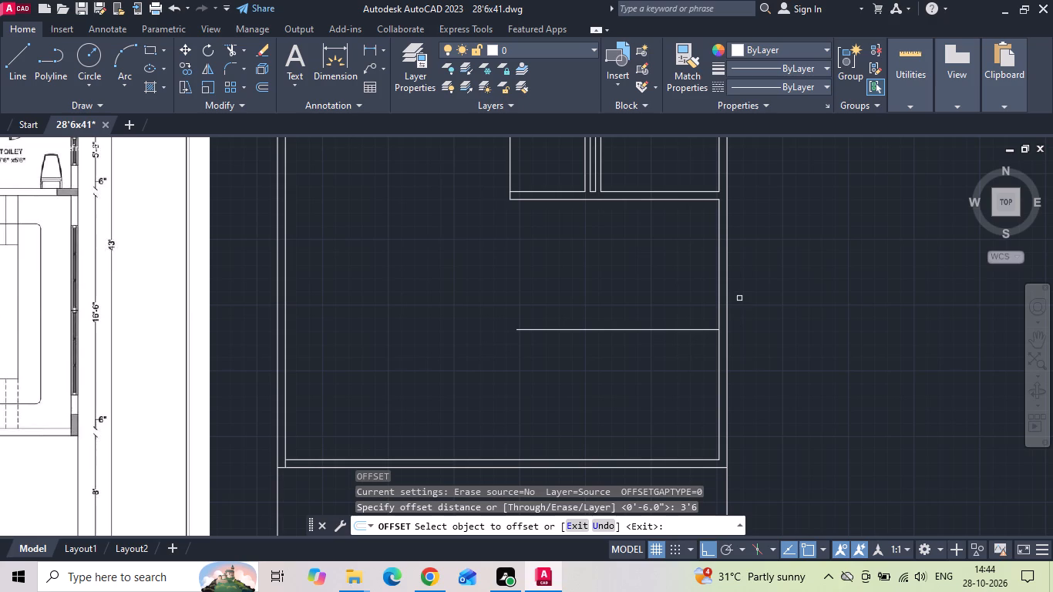
left_click(630, 200)
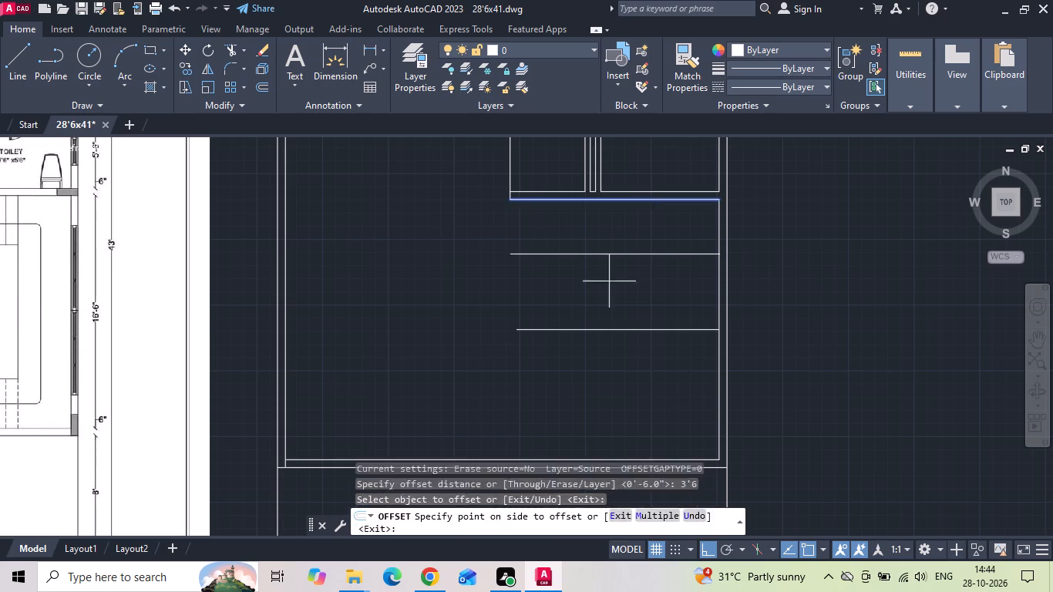
left_click_drag(607, 284, 606, 299)
left_click_drag(595, 462, 596, 446)
left_click(607, 378)
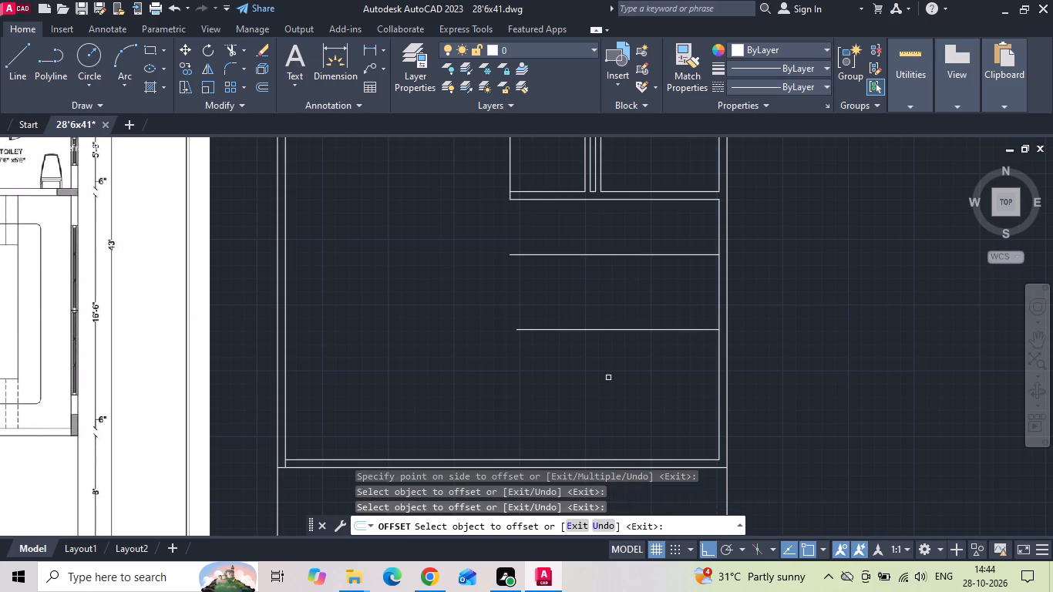
left_click(624, 459)
left_click(651, 328)
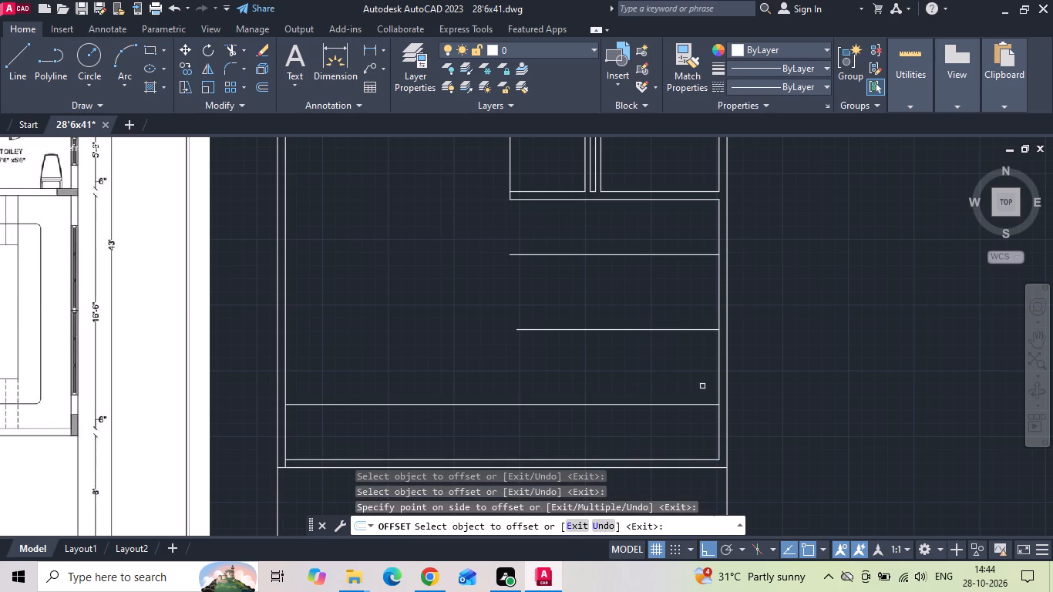
left_click(719, 364)
left_click(614, 380)
key("Escape")
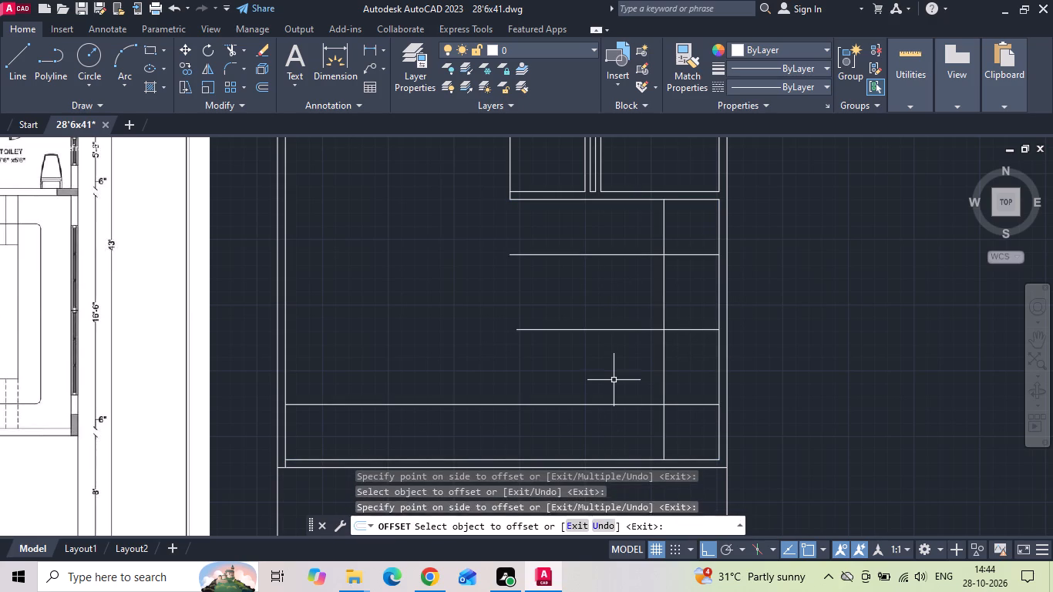
Trim the three horizontal stair lines between the vertical stair line and the right inner wall.
type("tr")
key("space")
key("space")
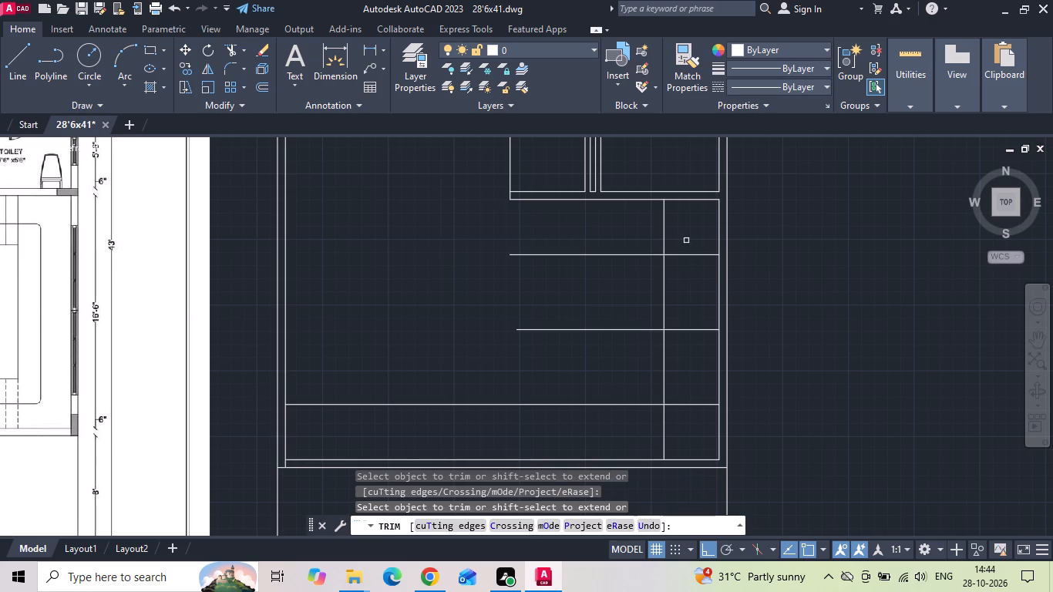
left_click_drag(688, 237, 691, 426)
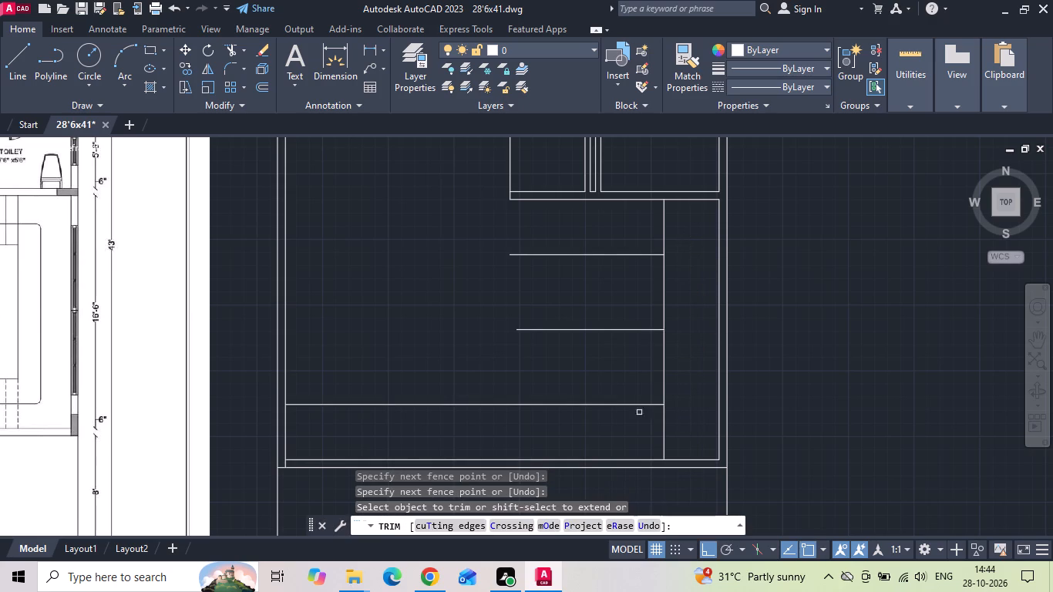
key("Escape")
Copy the vertical stair line leftward ten times at 10" intervals, from 10" to 100", as tread lines.
scroll(639, 350, "down", 3)
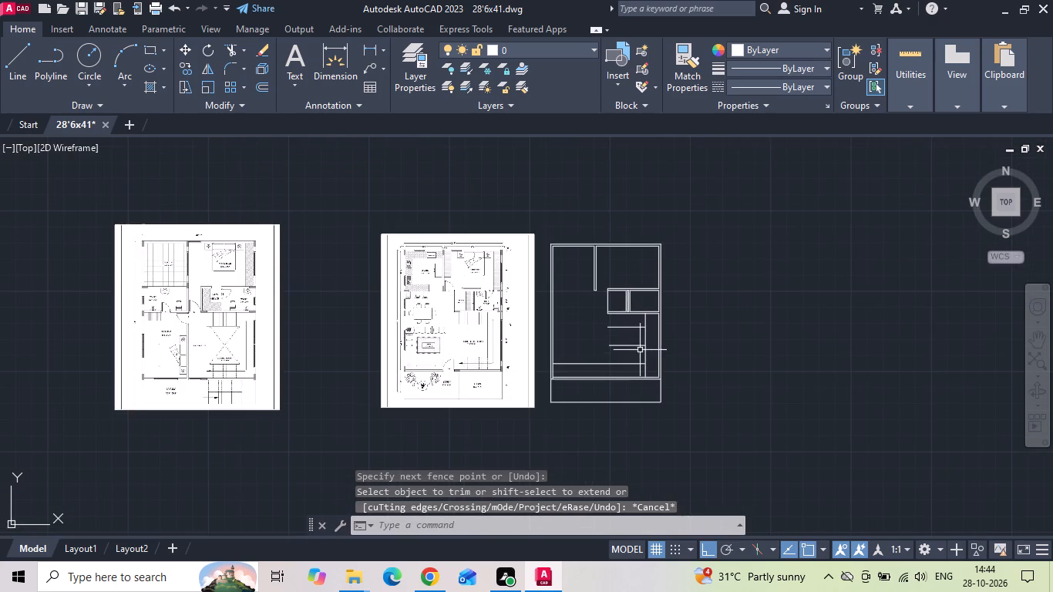
scroll(503, 359, "up", 2)
scroll(399, 256, "up", 2)
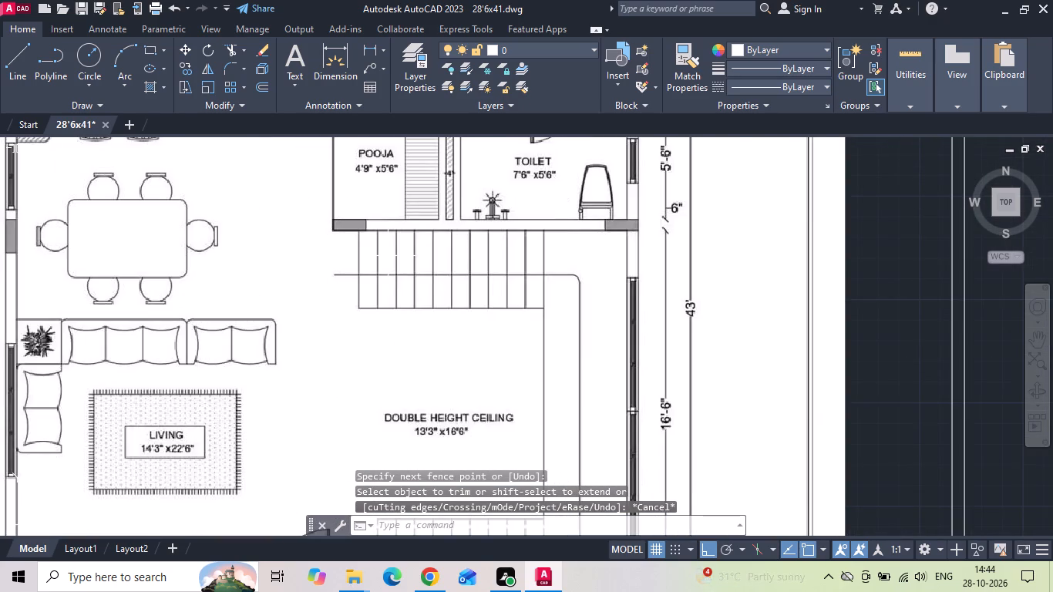
scroll(388, 255, "up", 1)
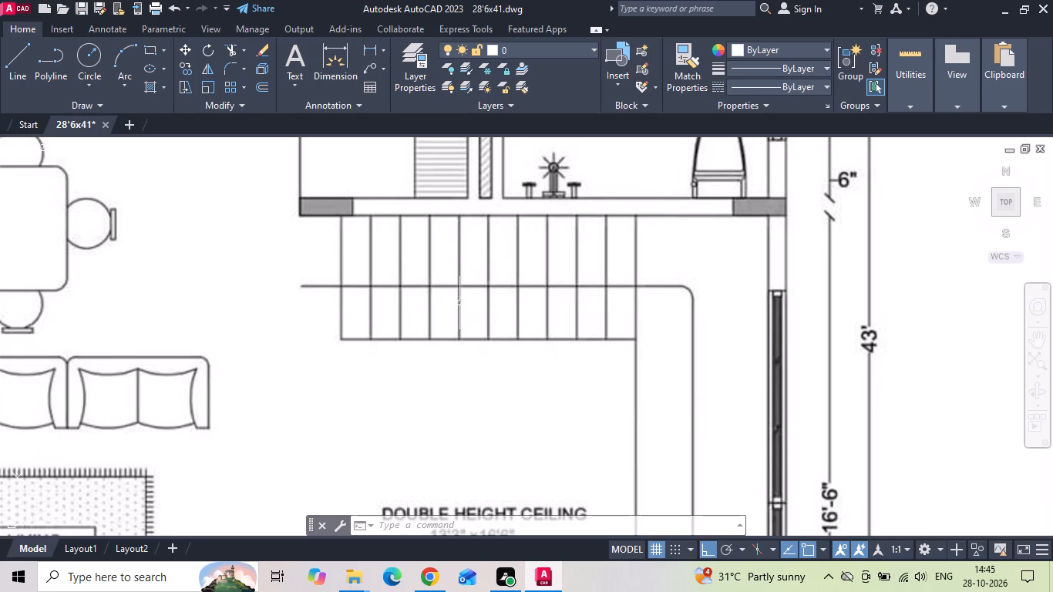
scroll(410, 233, "down", 3)
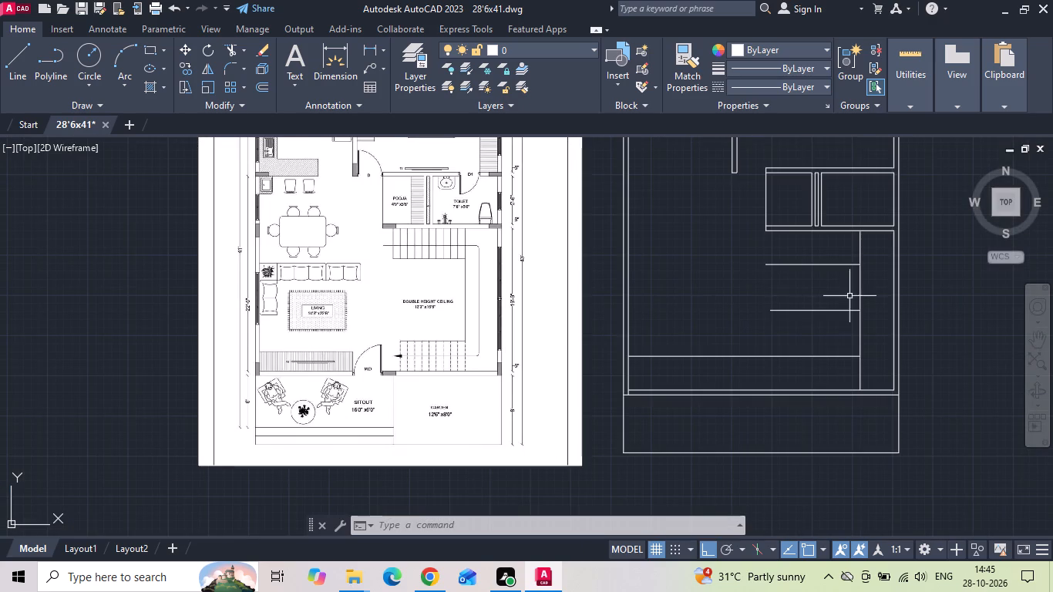
scroll(857, 291, "up", 2)
left_click_drag(866, 278, 745, 280)
left_click(703, 275)
right_click(702, 275)
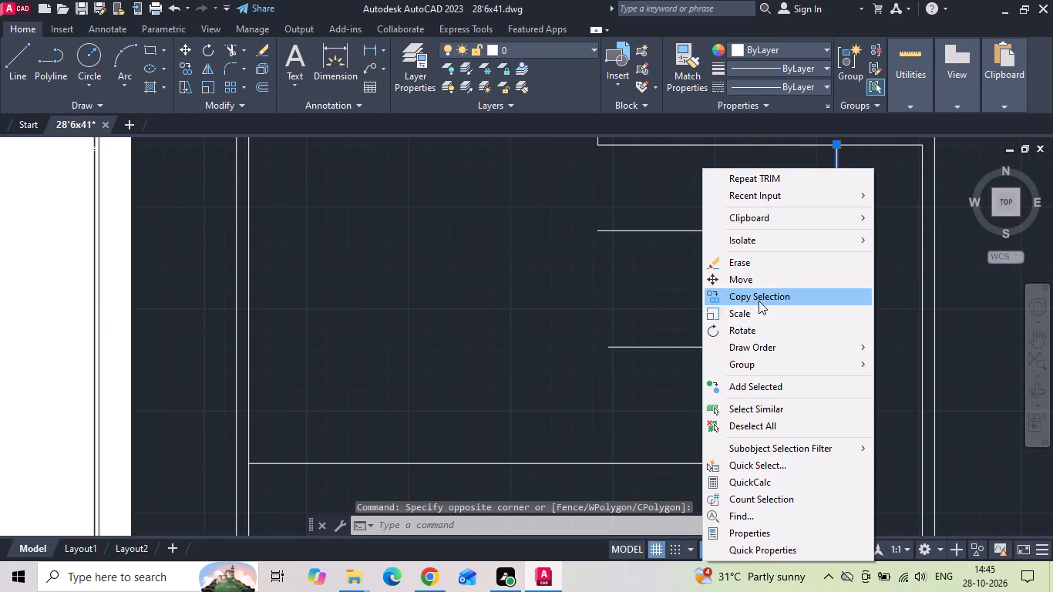
left_click(759, 300)
left_click_drag(769, 303, 699, 311)
type("10")
key("Return")
type("20")
key("Return")
type("30")
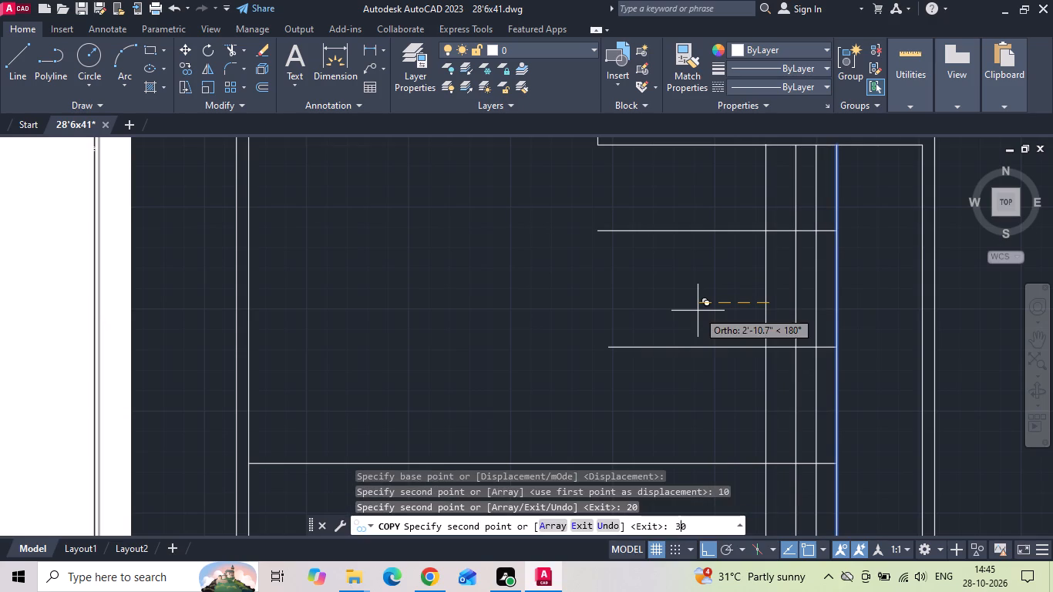
key("Return")
type("40")
key("Return")
type("50")
key("Return")
type("60")
key("Return")
type("70")
key("Return")
type("80")
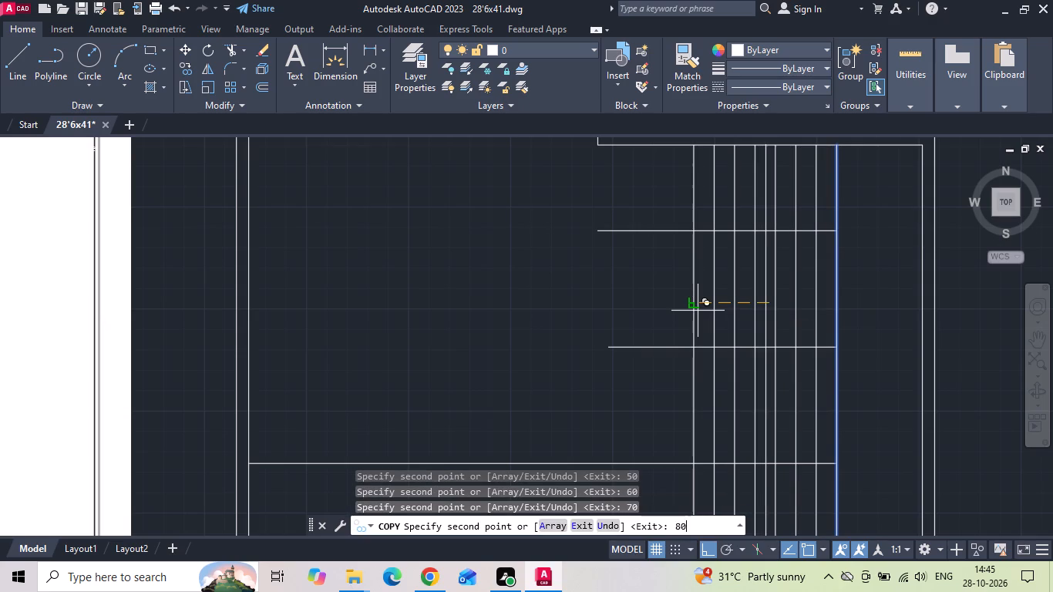
key("Return")
type("90")
key("Return")
type("100")
key("Return")
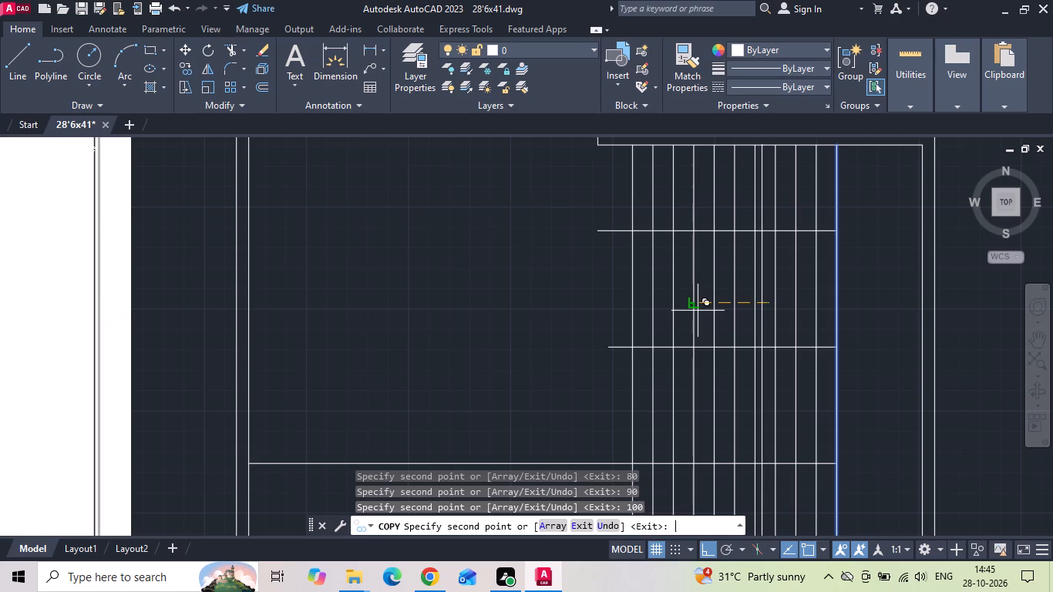
key("Escape")
Trim the ends of the three horizontal stair lines that extend left of the leftmost tread line.
type("tr")
key("space")
key("space")
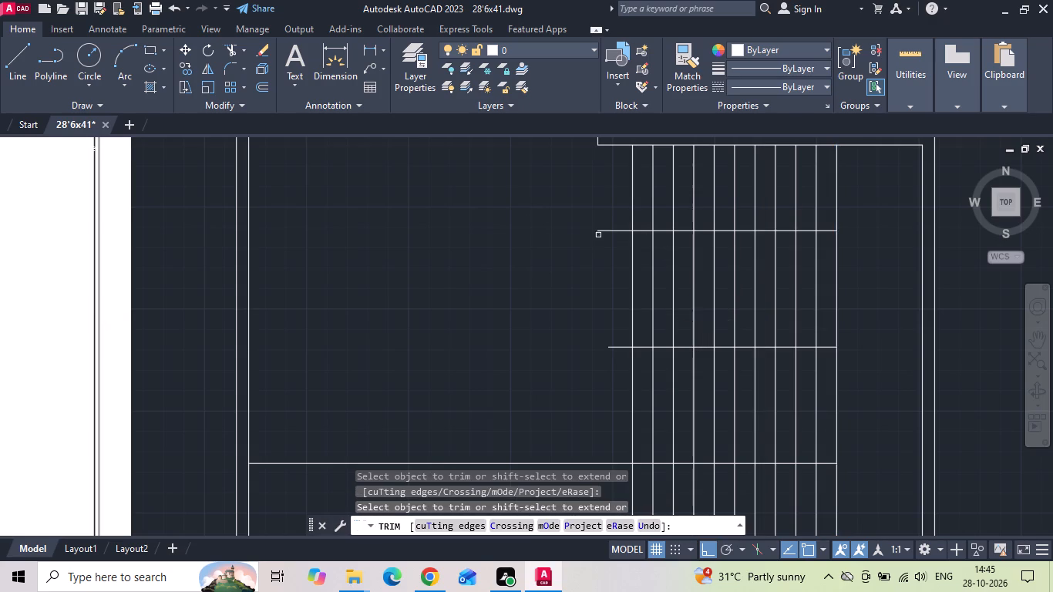
scroll(577, 232, "down", 1)
left_click_drag(599, 220, 604, 242)
left_click(595, 380)
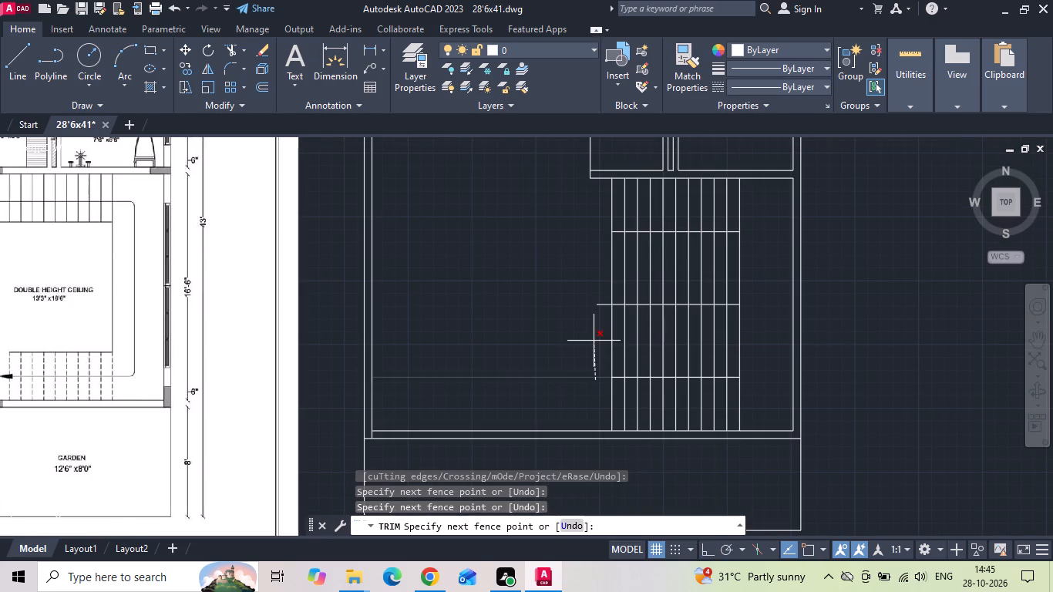
left_click(592, 304)
left_click(599, 307)
left_click(599, 293)
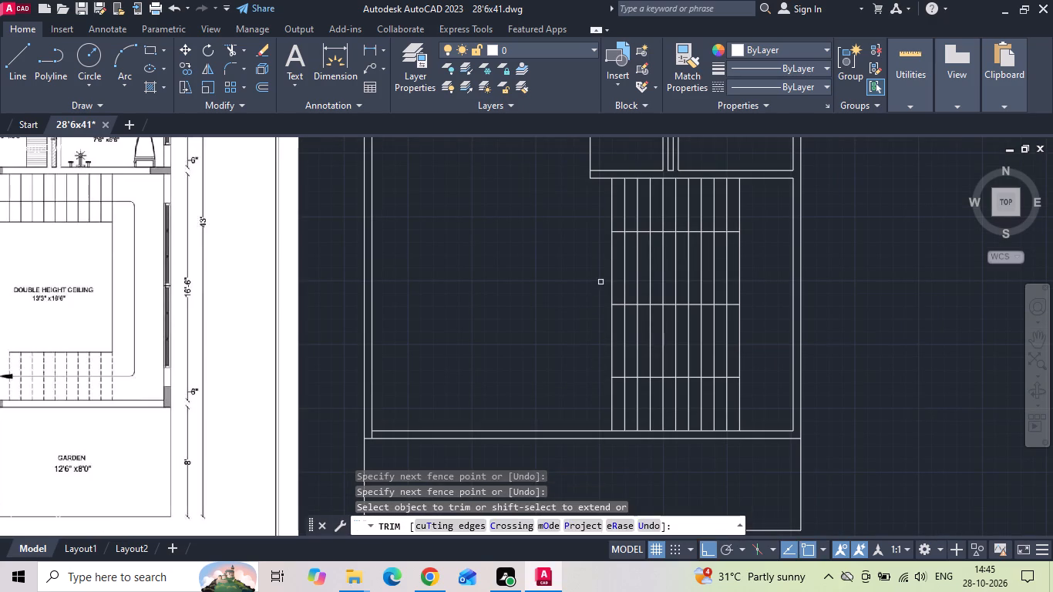
Trim away the tread lines and the middle horizontal line between the upper and lower flights, keeping the rightmost vertical stair line.
left_click_drag(599, 272, 731, 307)
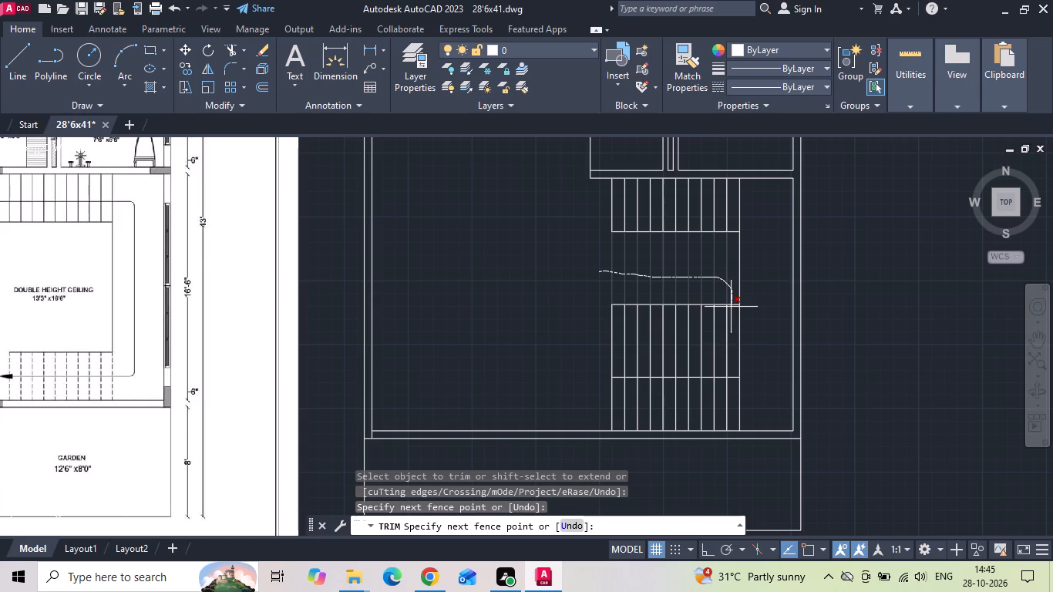
left_click_drag(731, 307, 667, 303)
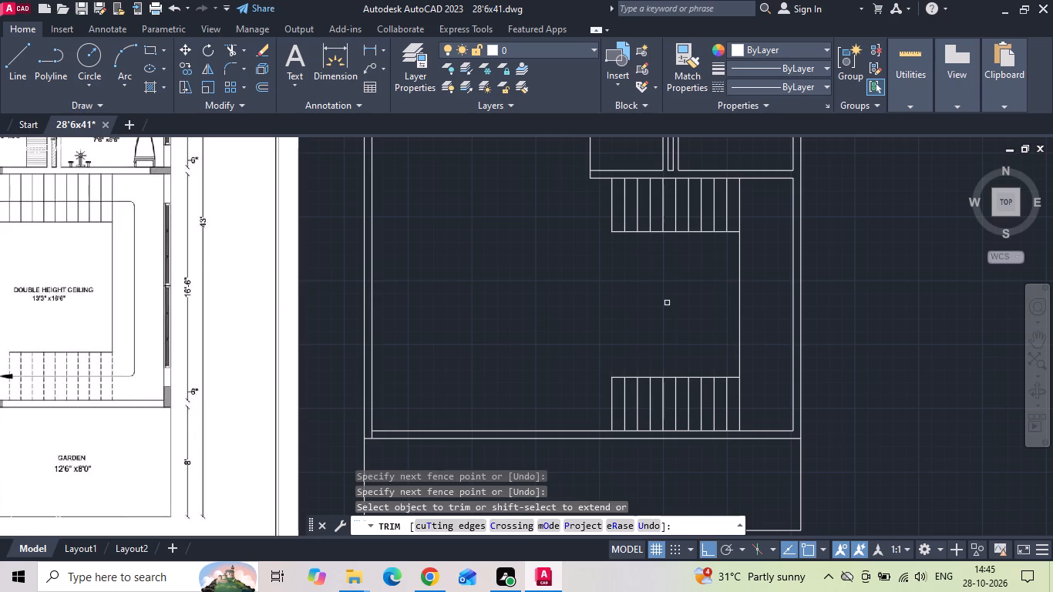
key("Escape")
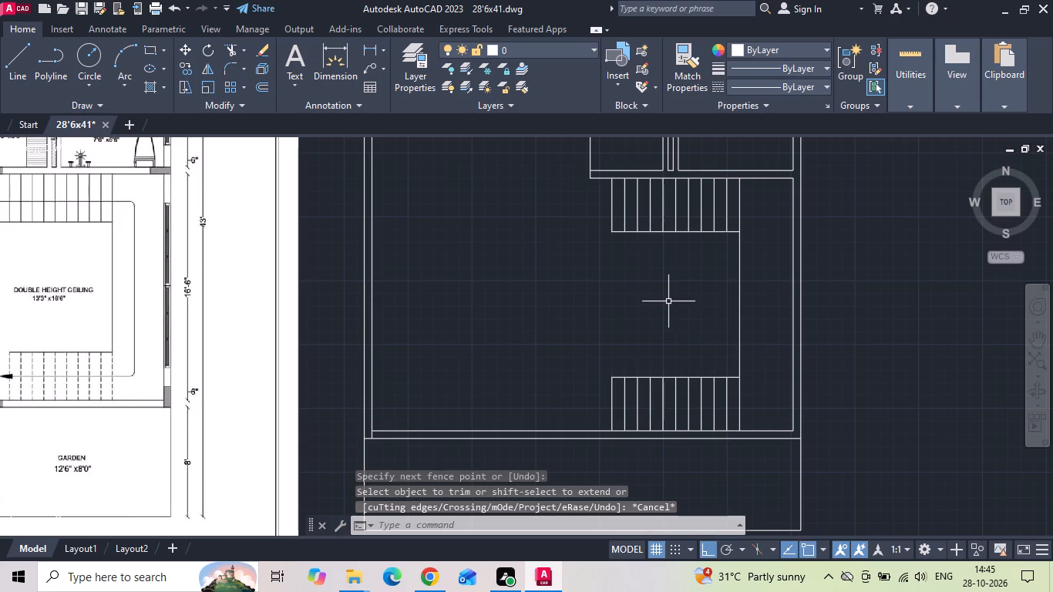
Save the drawing.
key("ctrl+s")
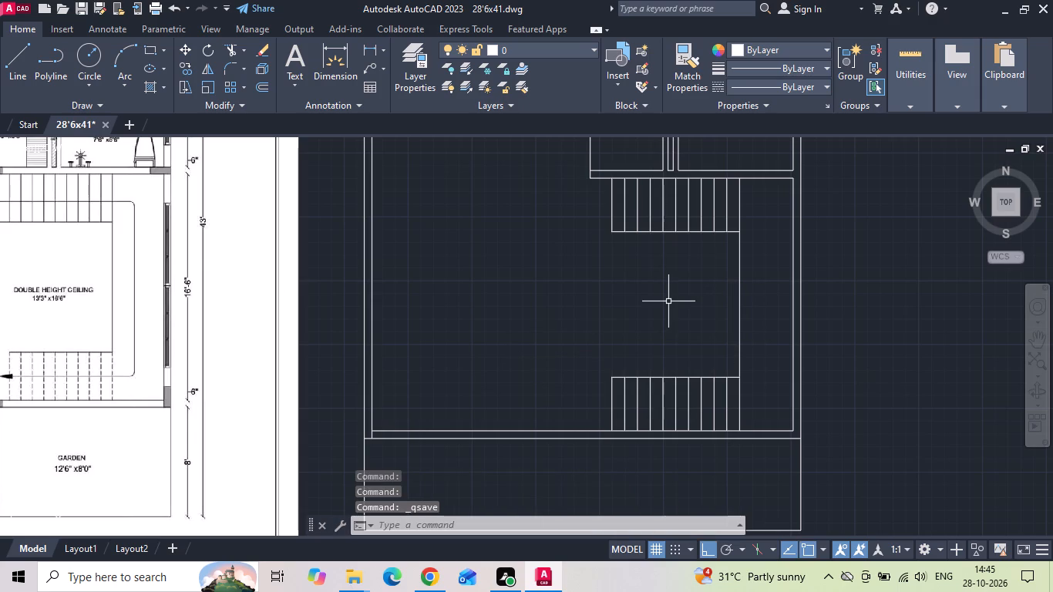
double_click(668, 302)
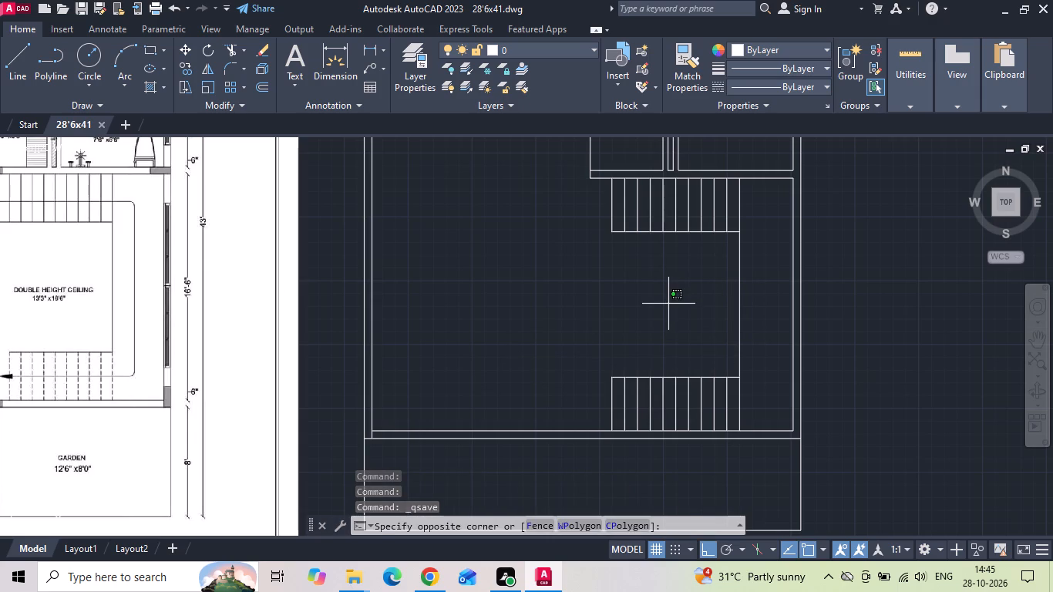
left_click(668, 304)
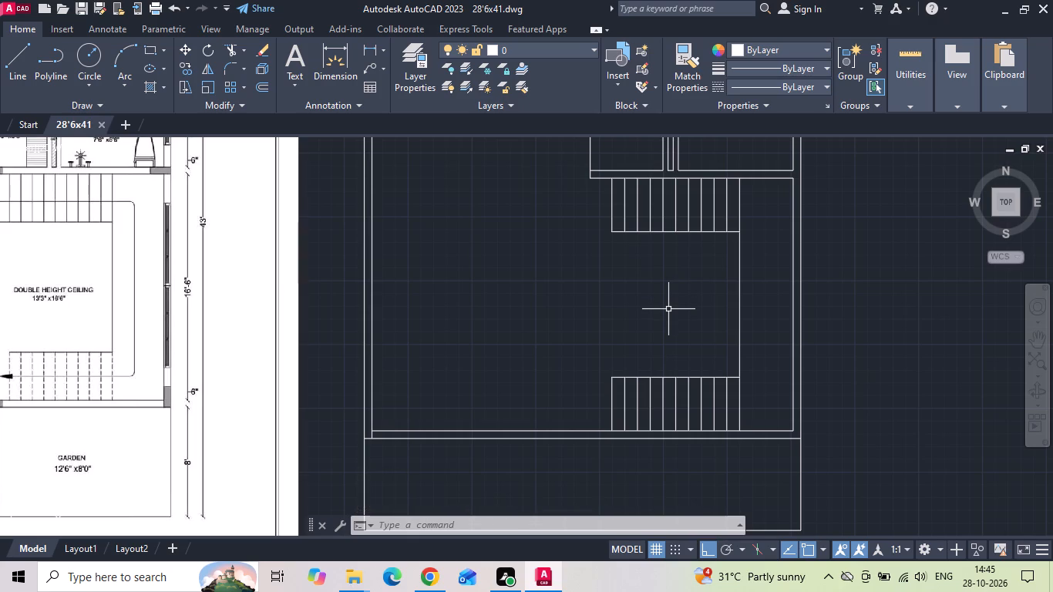
key("ctrl+s")
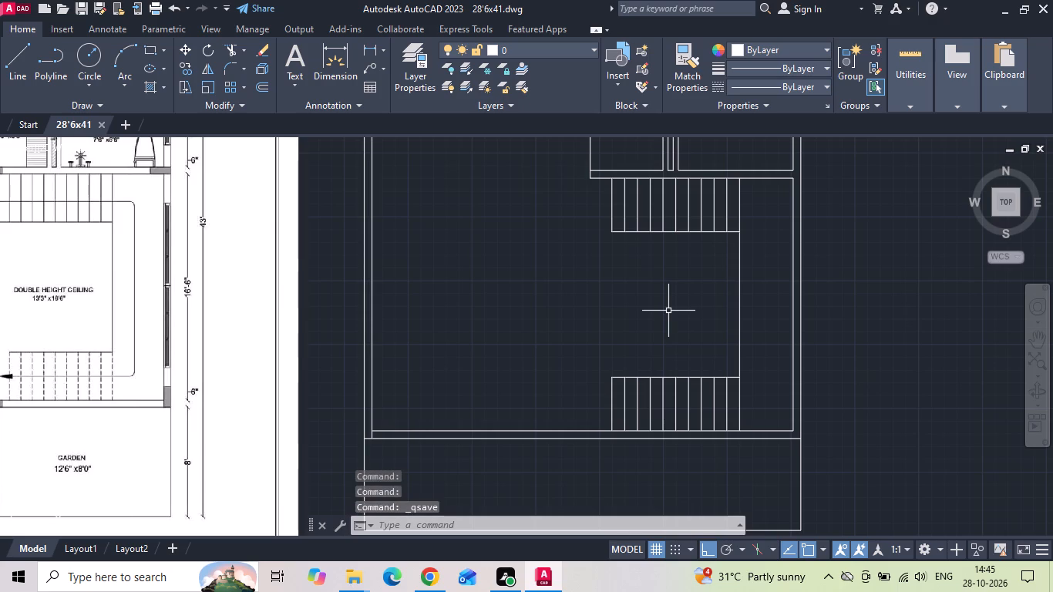
Draw a horizontal walking line from the midpoint of the upper flight's left edge to just past its rightmost tread line.
scroll(571, 271, "down", 1)
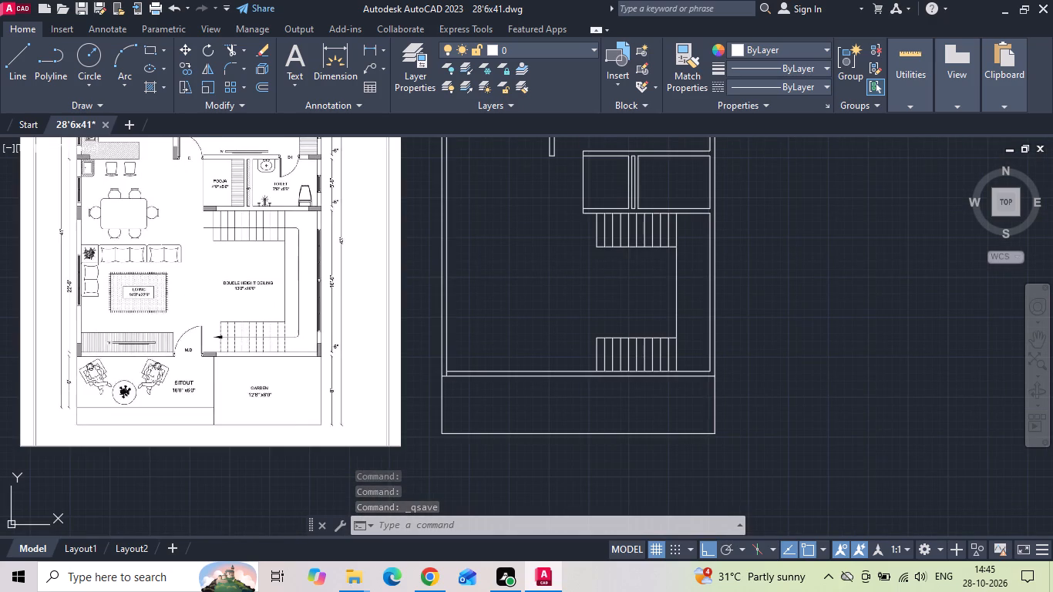
type("l")
key("space")
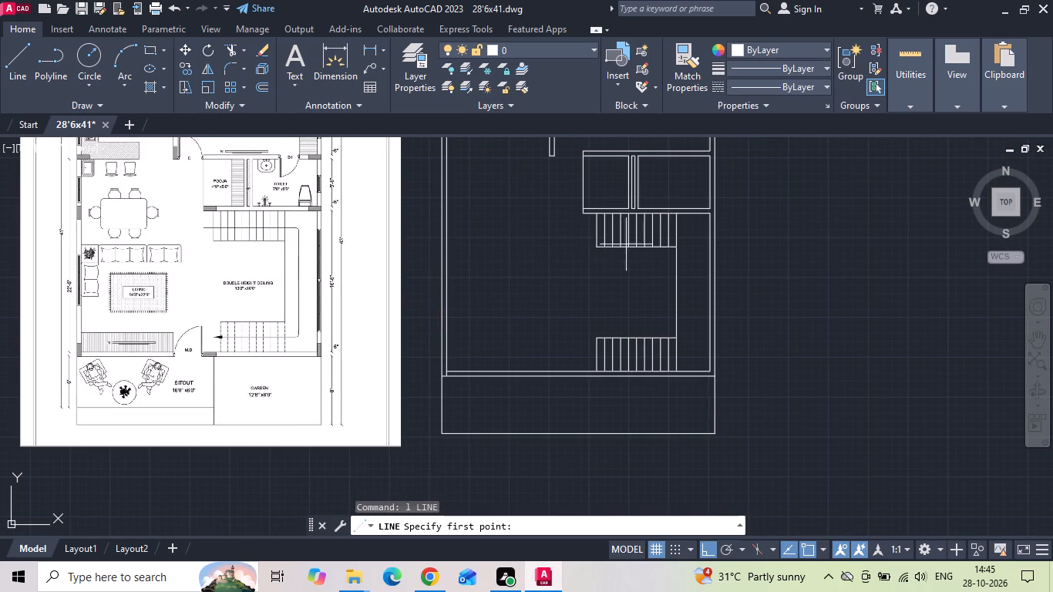
scroll(641, 225, "up", 3)
left_click_drag(455, 246, 466, 251)
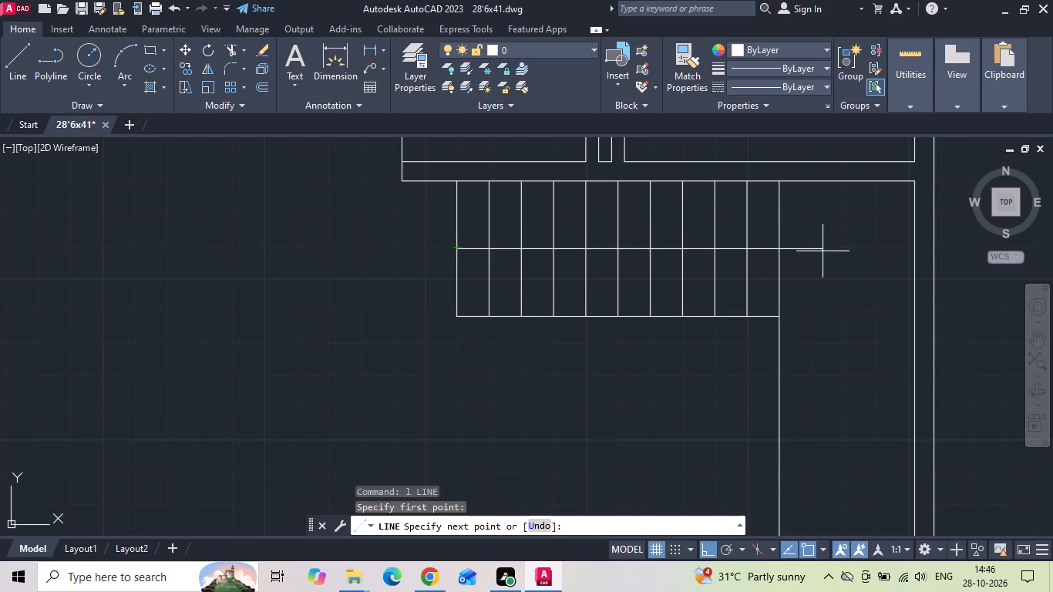
left_click(823, 251)
key("Escape")
Draw a horizontal walking line from the midpoint of the lower flight's left edge to just past its rightmost tread line.
middle_click_drag(812, 298, 791, 207)
type("l")
key("space")
scroll(779, 209, "down", 2)
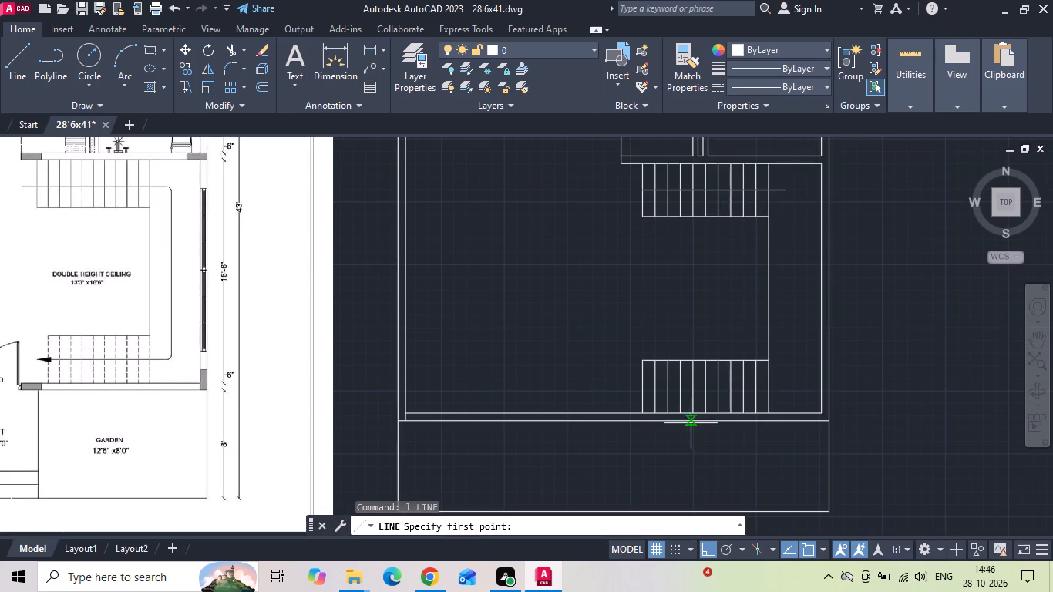
left_click_drag(642, 388, 676, 391)
left_click(788, 389)
key("Escape")
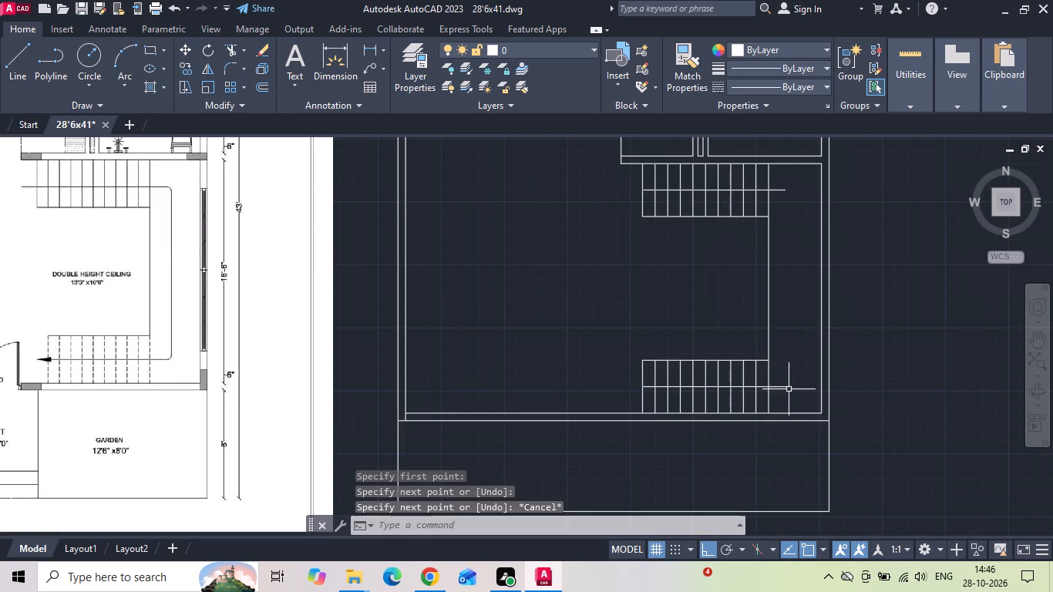
Draw a horizontal line from the midpoint of the vertical stair line to the right inner wall, across the landing.
key("l")
key("space")
left_click_drag(771, 284, 785, 285)
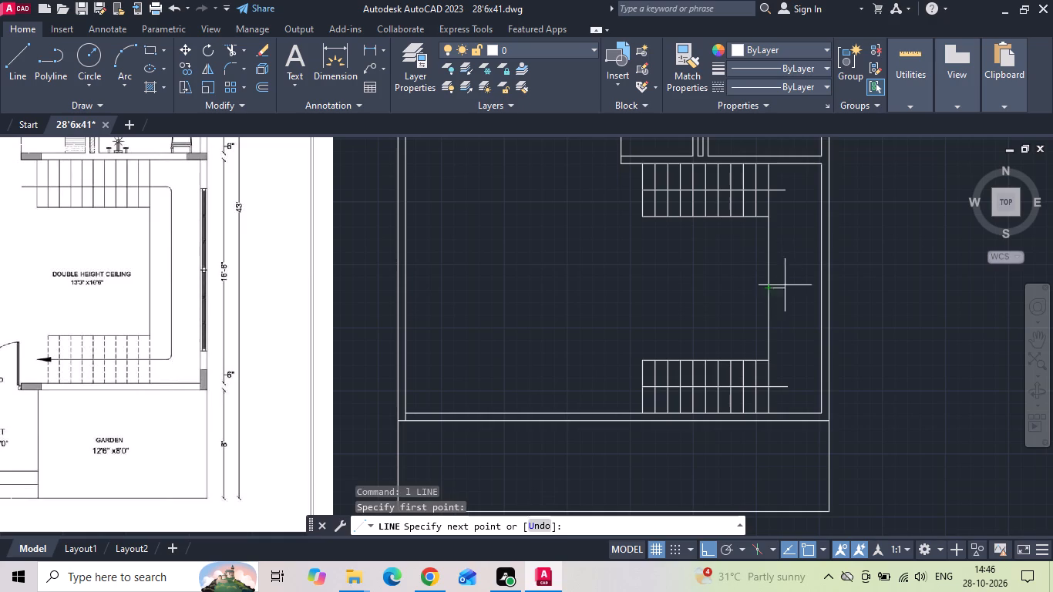
left_click(820, 290)
key("Escape")
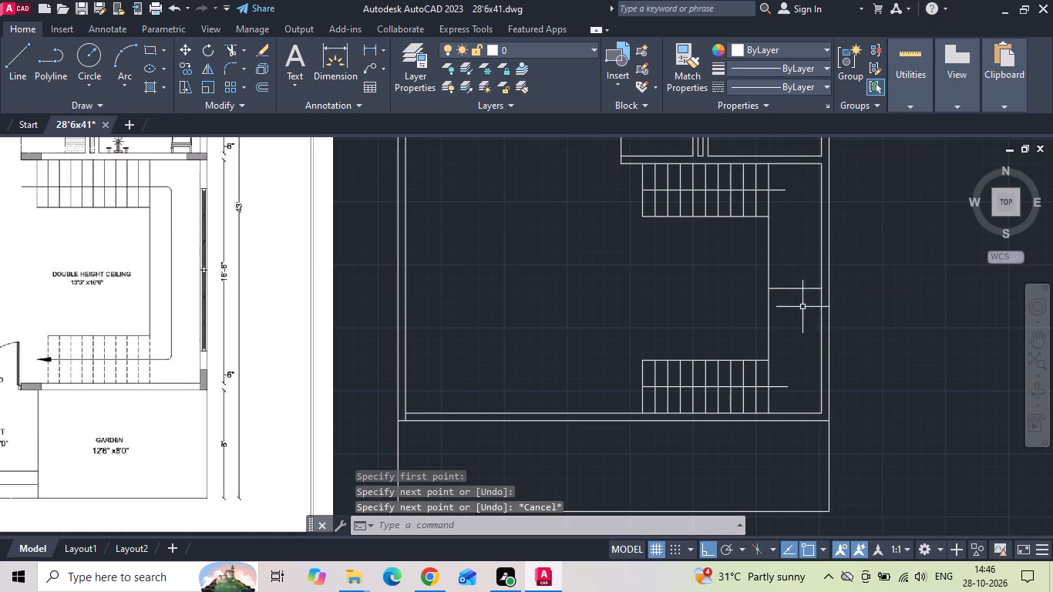
Draw a short vertical line downward from the midpoint of the horizontal line across the landing.
type("l")
key("space")
left_click_drag(792, 285, 796, 316)
left_click(795, 327)
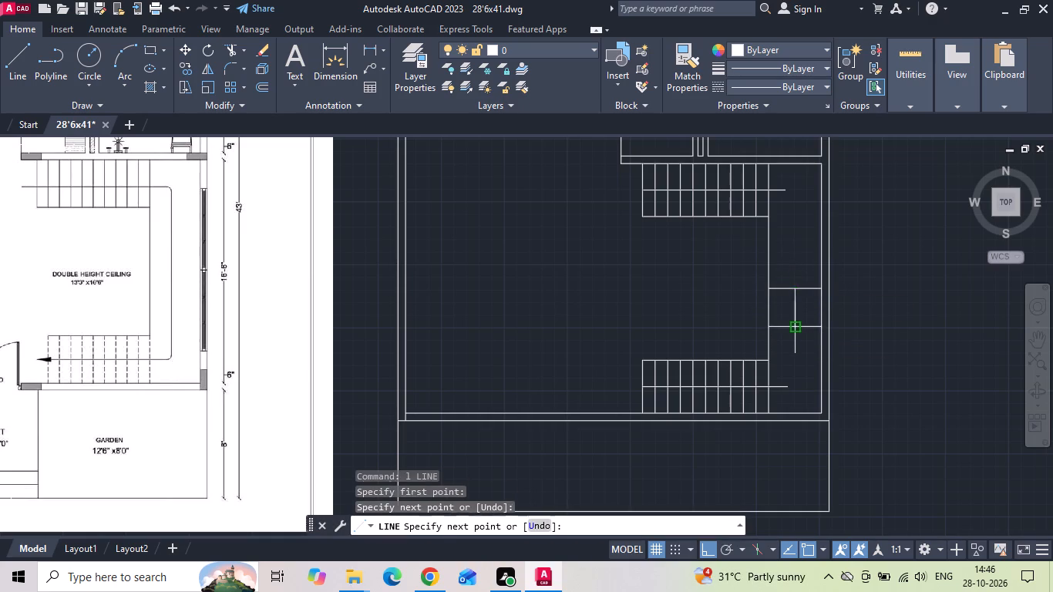
key("Escape")
Delete the horizontal construction line across the landing.
left_click(813, 291)
left_click(809, 274)
key("Delete")
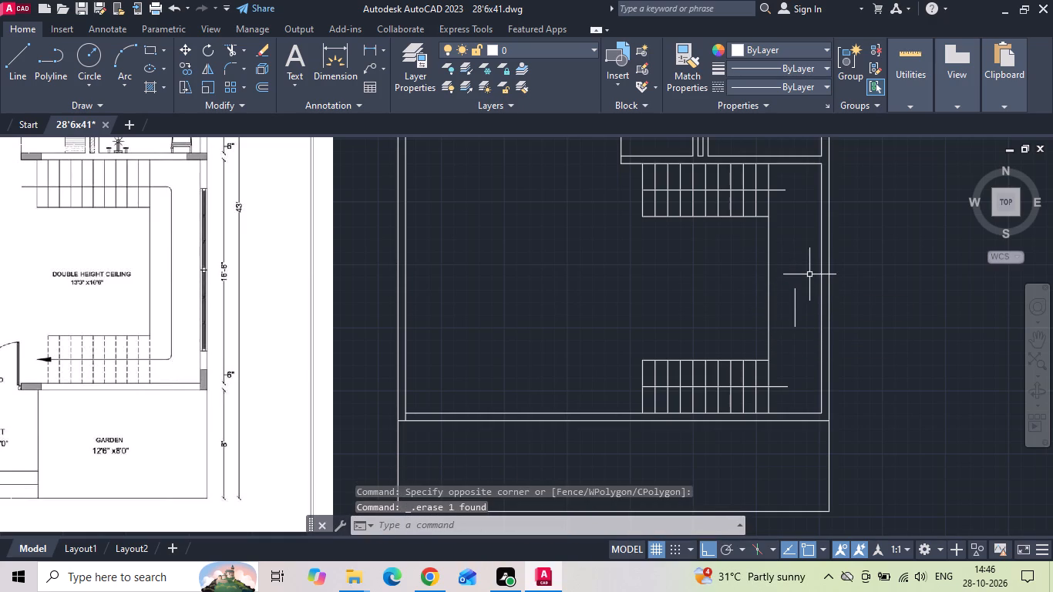
Connect the vertical landing line to the lower and upper walking lines with zero-radius fillets, forming square corners.
type("f")
key("space")
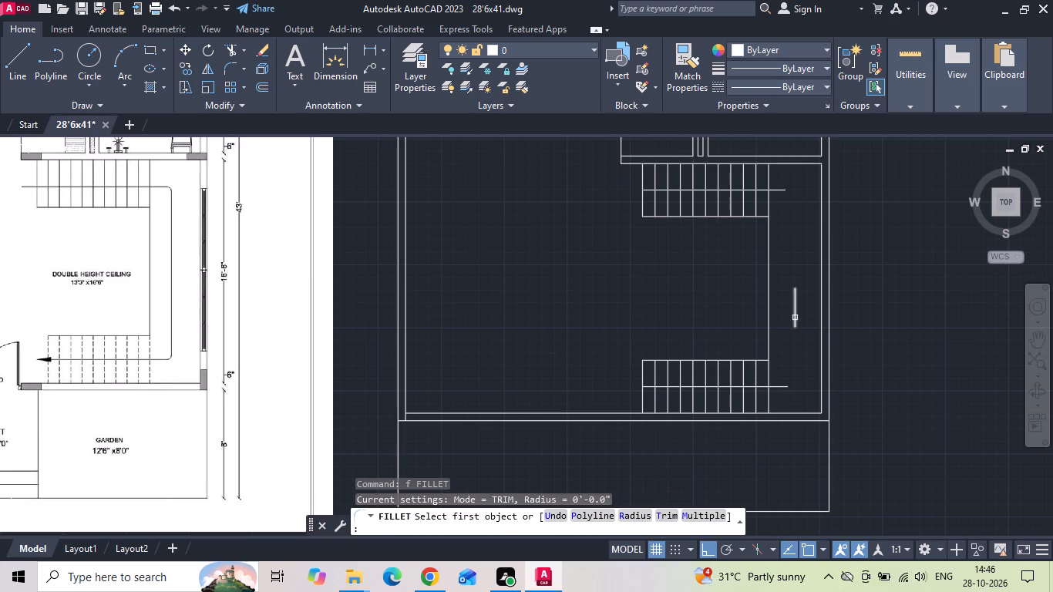
left_click(793, 314)
left_click(778, 386)
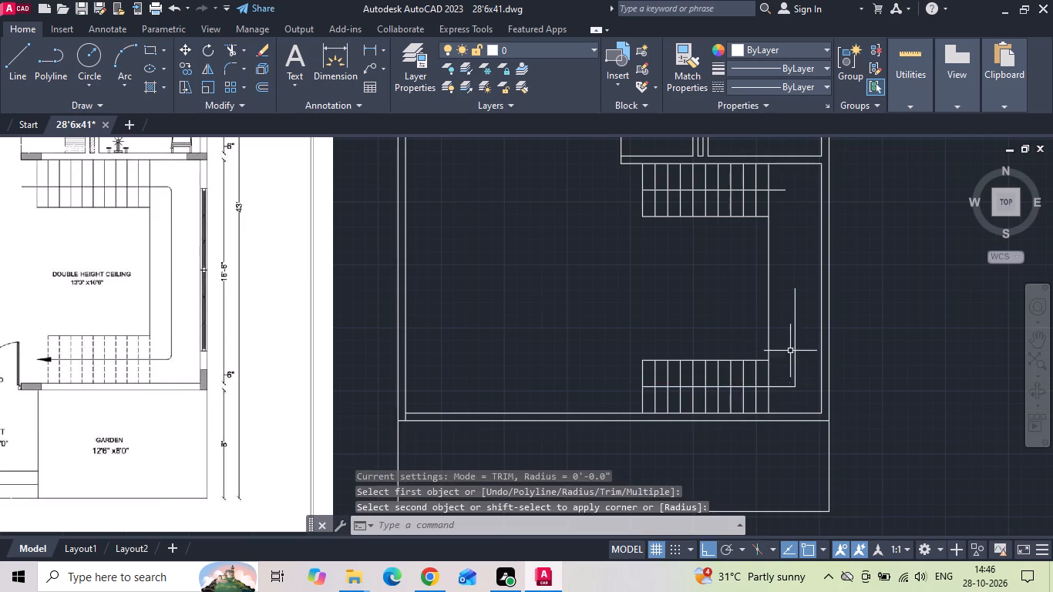
key("space")
left_click(795, 319)
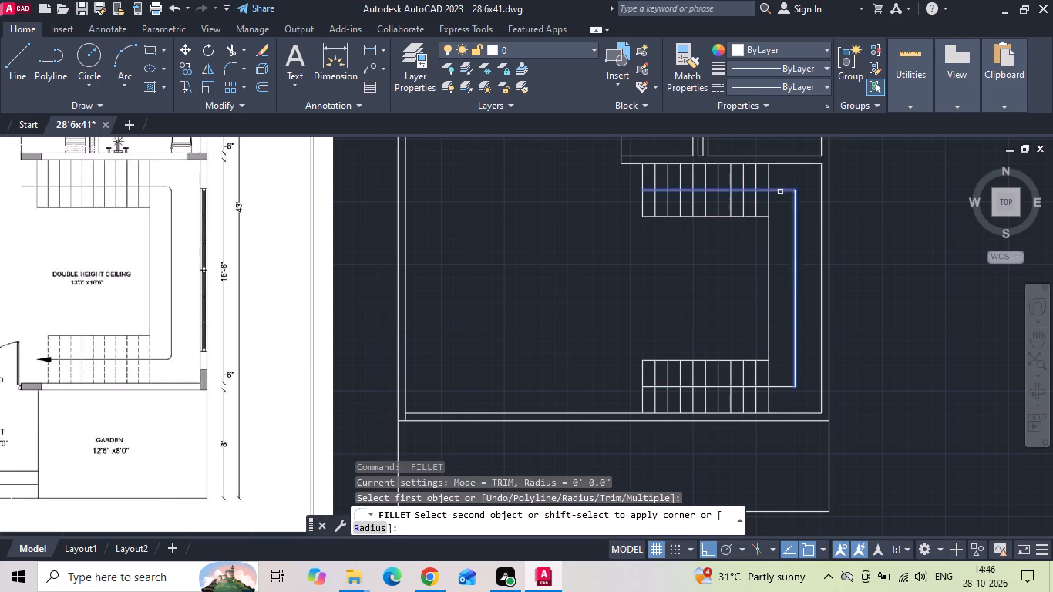
left_click(780, 193)
left_click(782, 192)
key("Escape")
Round the upper and lower corners of the walking line on the landing with a 6" fillet radius.
scroll(795, 173, "up", 2)
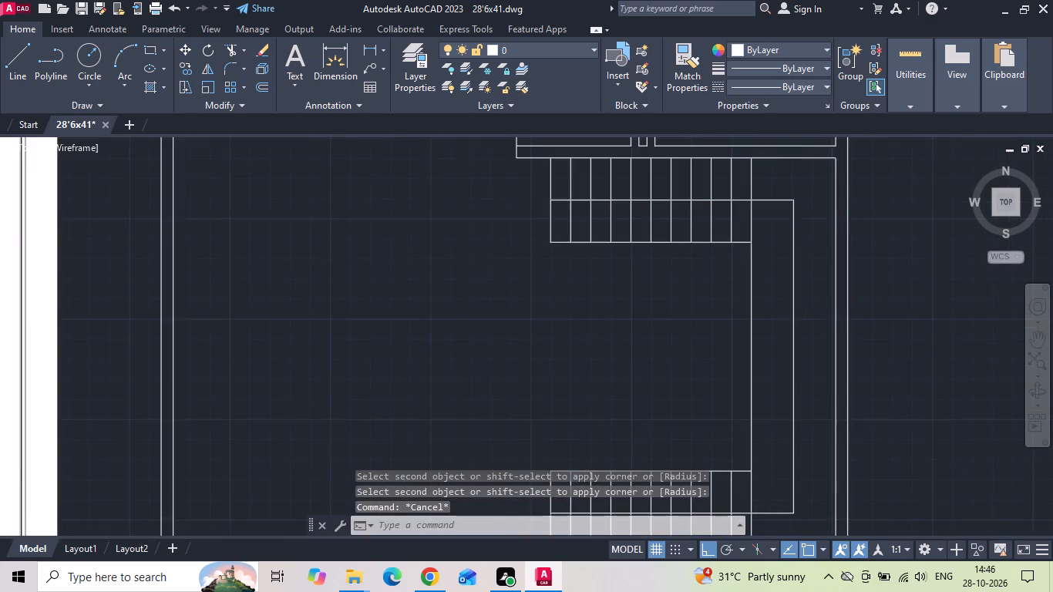
type("f r")
key("space")
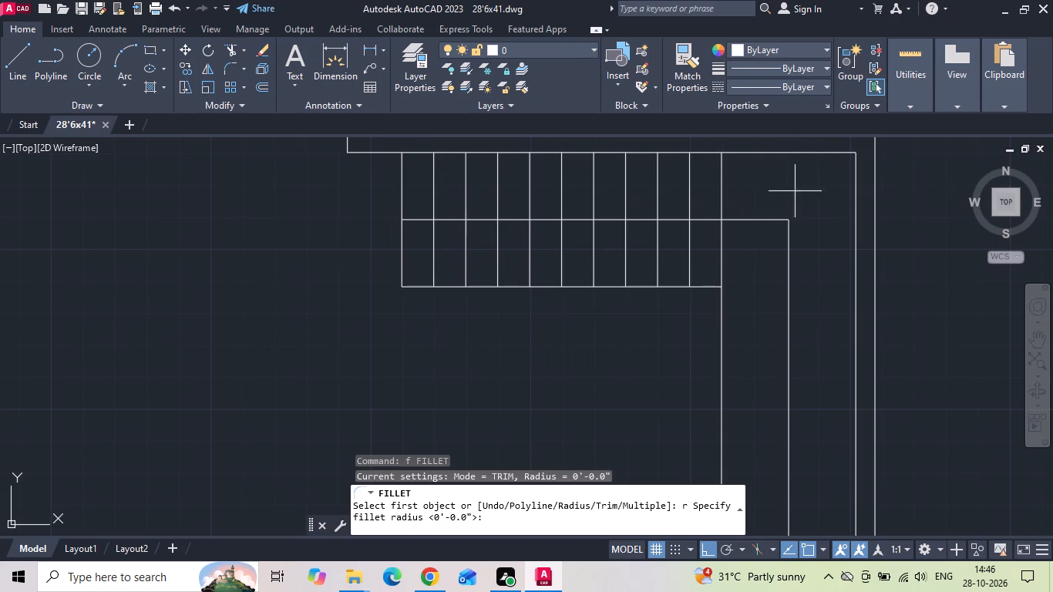
type("6")
key("space")
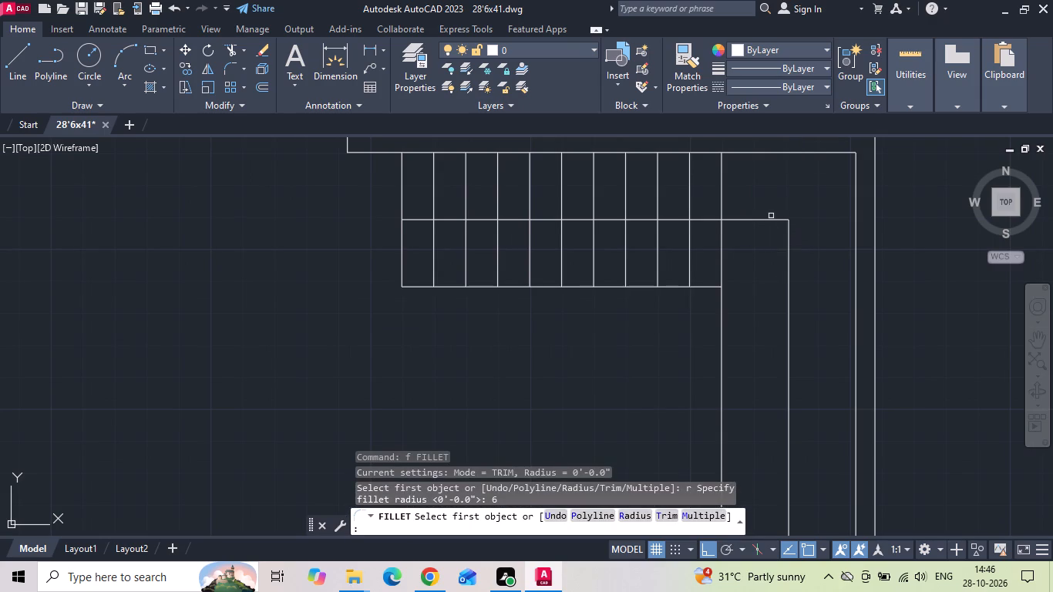
left_click(772, 220)
left_click(787, 251)
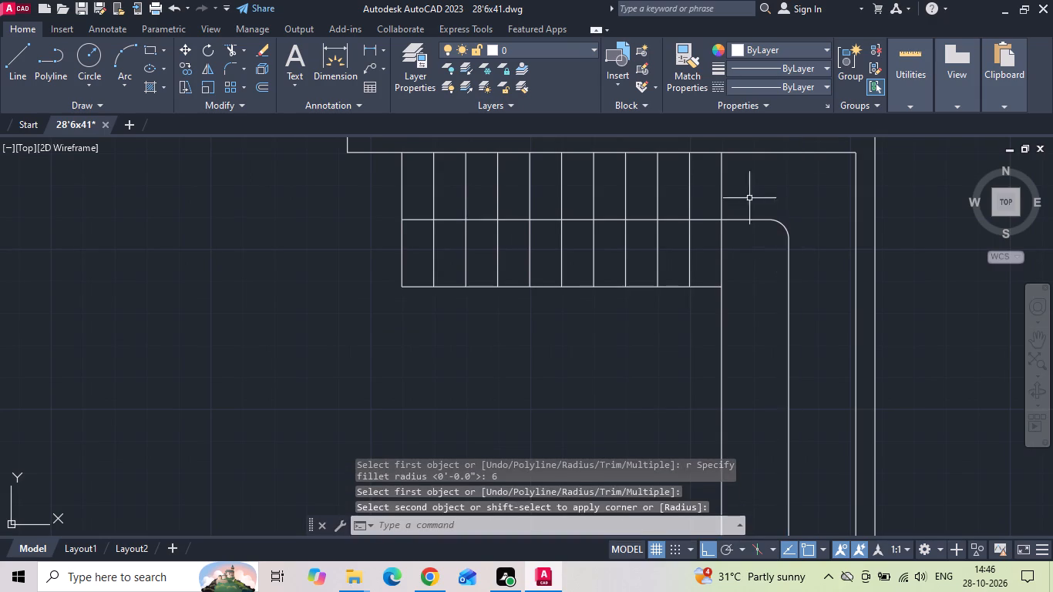
scroll(732, 166, "down", 2)
key("space")
scroll(745, 398, "up", 2)
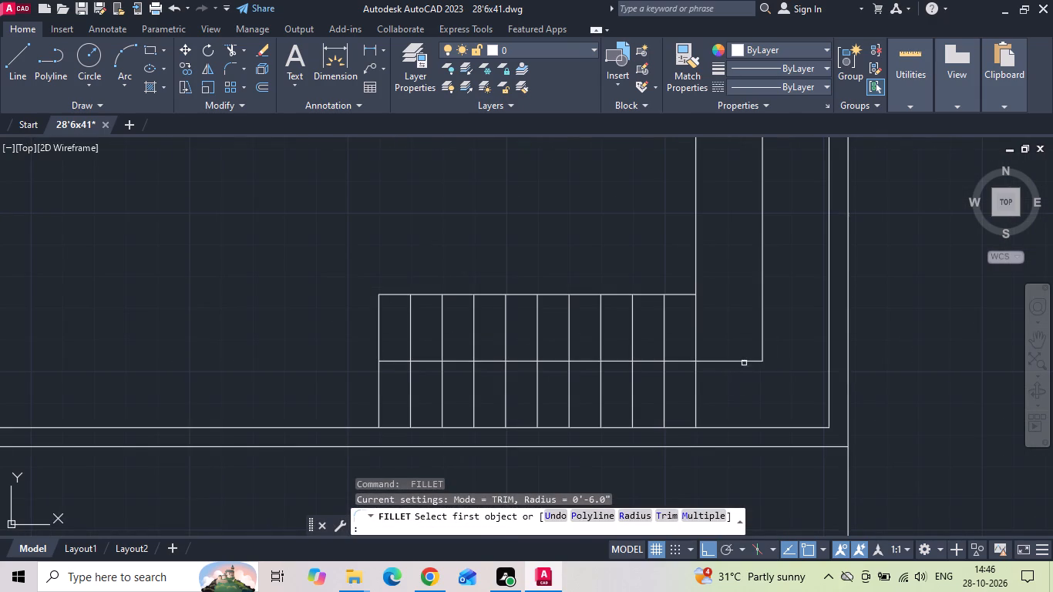
left_click(744, 362)
left_click(765, 318)
key("Escape")
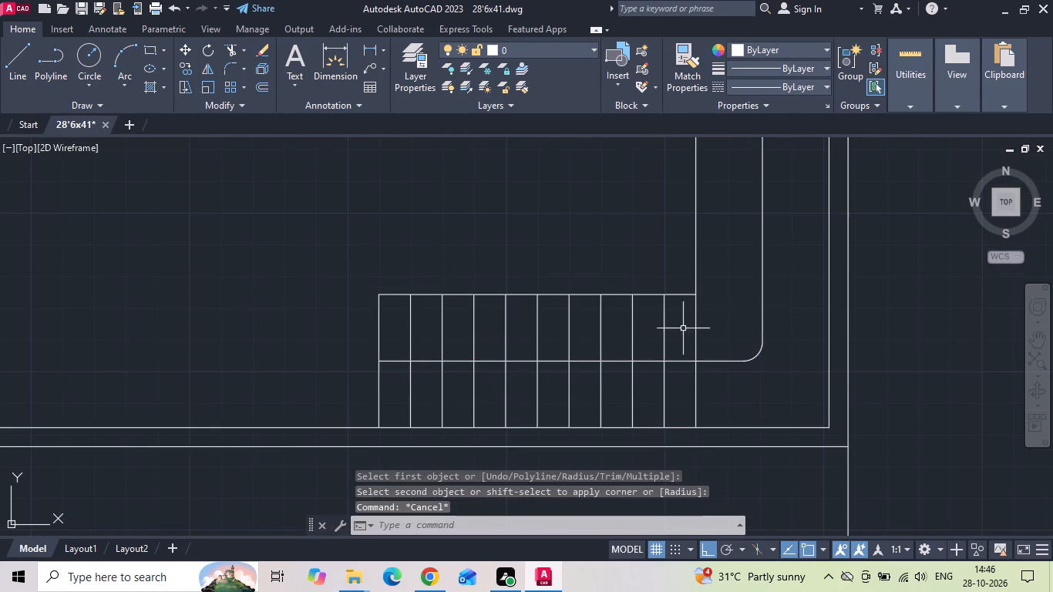
Draw a three-sided polygon with a 2" radius centred on the left end of the lower flight's walking line.
type("pol")
key("space")
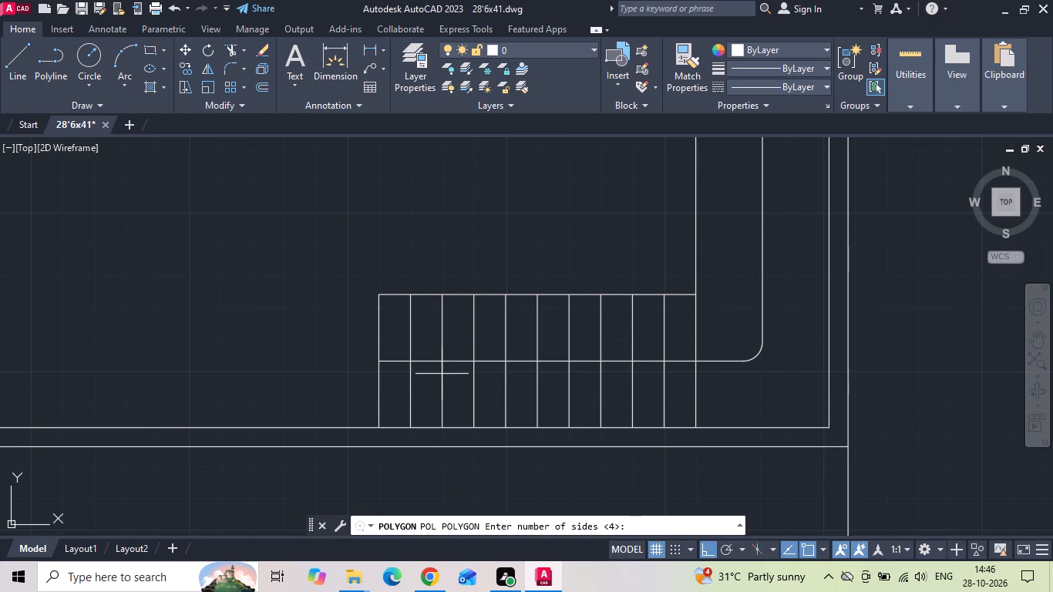
key("3")
key("space")
scroll(435, 375, "up", 1)
scroll(360, 360, "up", 1)
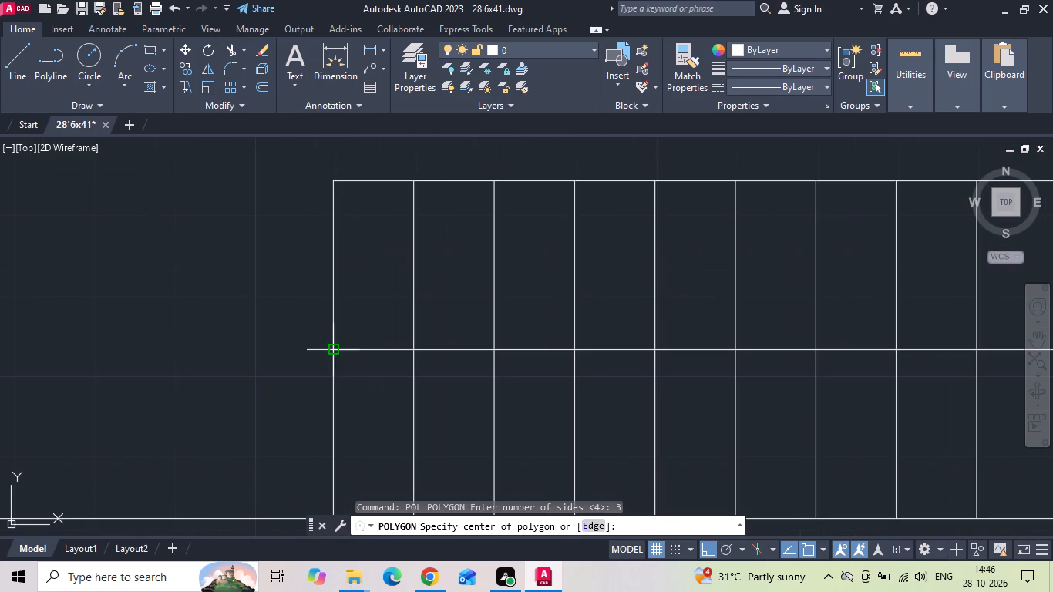
left_click(334, 351)
key("space")
key("space")
key("space")
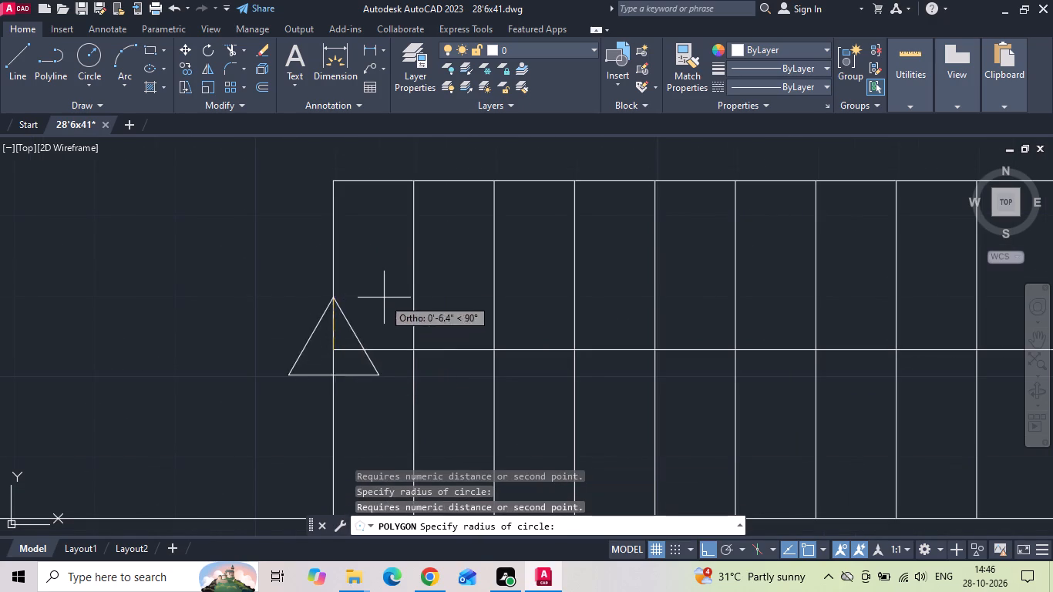
scroll(314, 364, "up", 2)
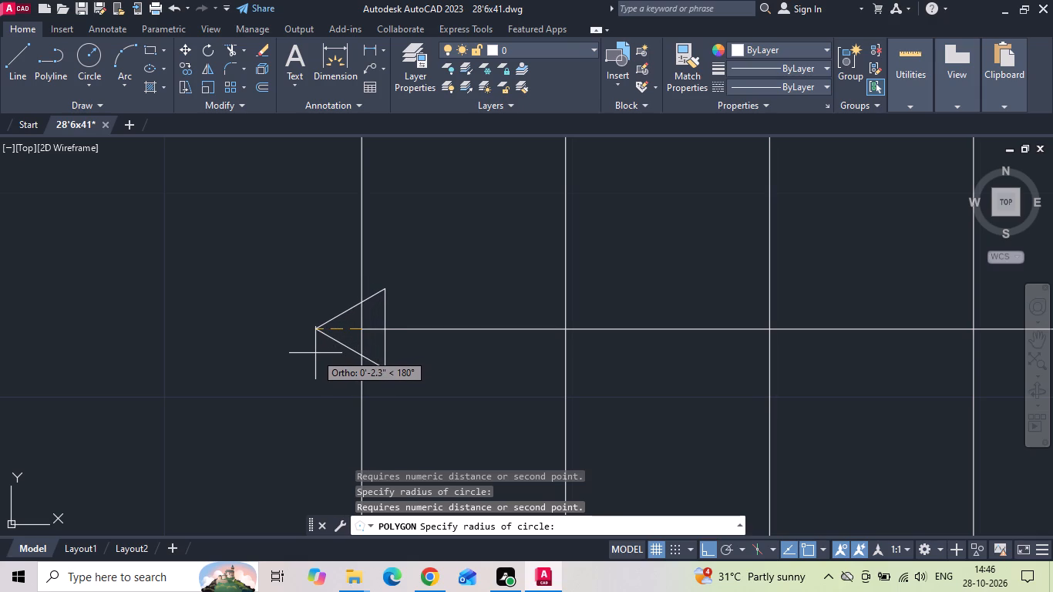
key("2")
key("Return")
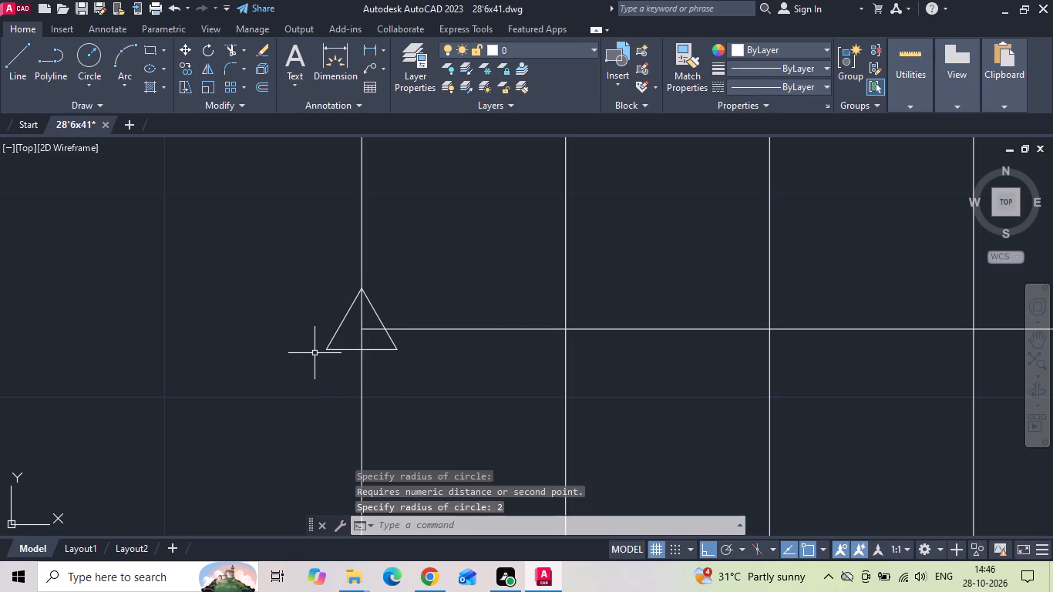
Rotate the triangle 90° so that its tip points left.
left_click(331, 346)
right_click(319, 313)
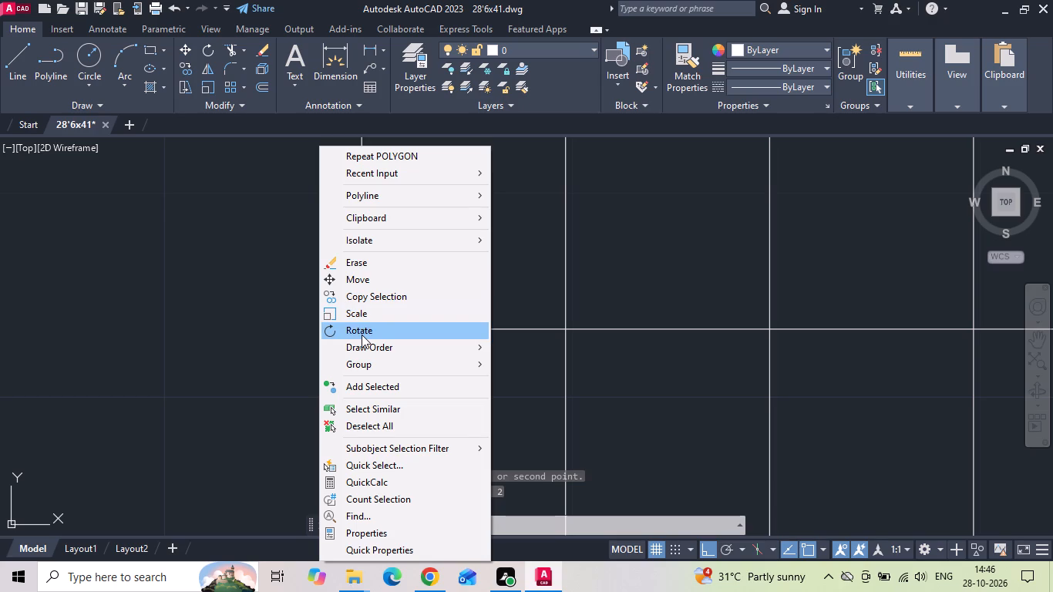
left_click(362, 335)
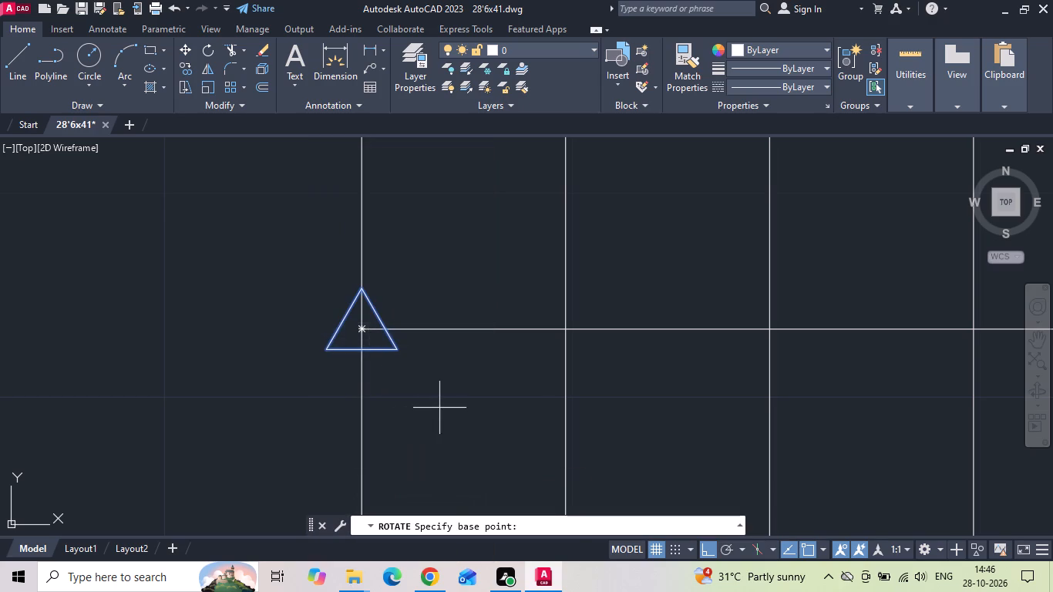
left_click(439, 408)
left_click(436, 370)
Move the triangle by its base midpoint onto the lower walking line, between the first two tread lines.
left_click_drag(385, 470, 377, 477)
left_click(372, 479)
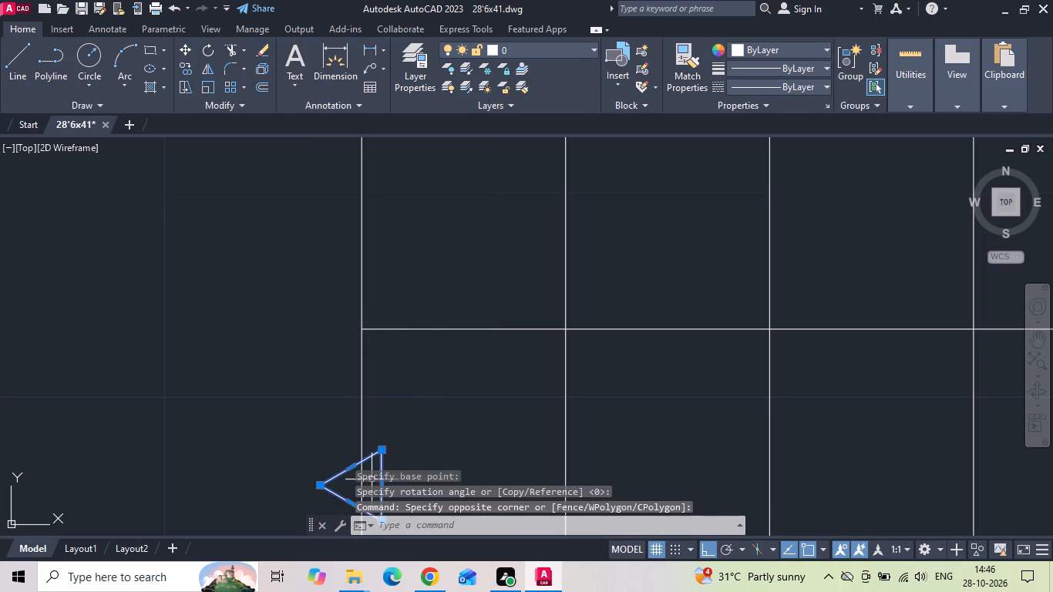
middle_click_drag(395, 389, 392, 290)
right_click(395, 305)
left_click(446, 281)
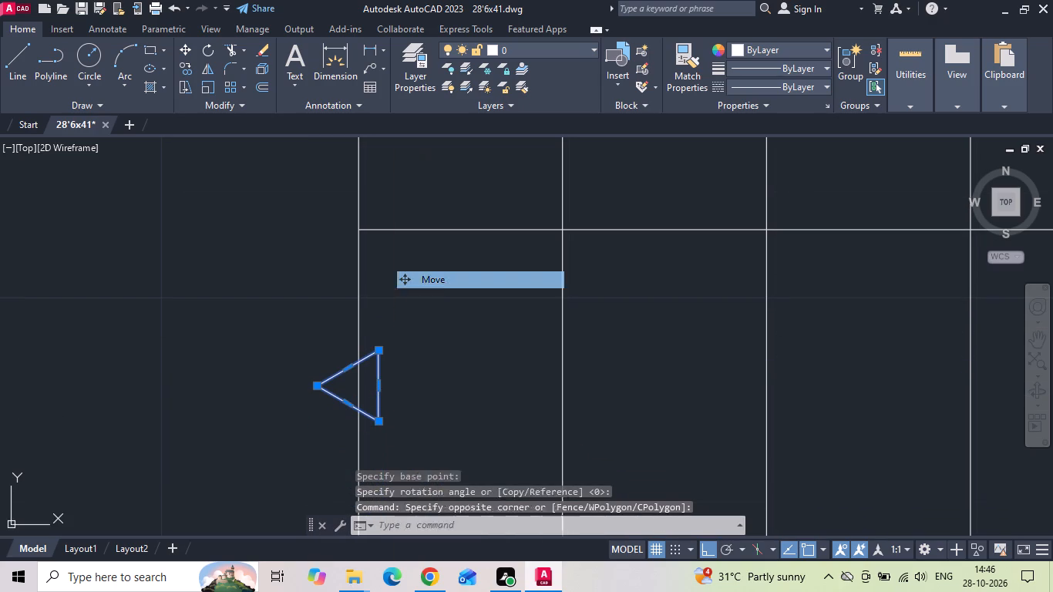
left_click(378, 385)
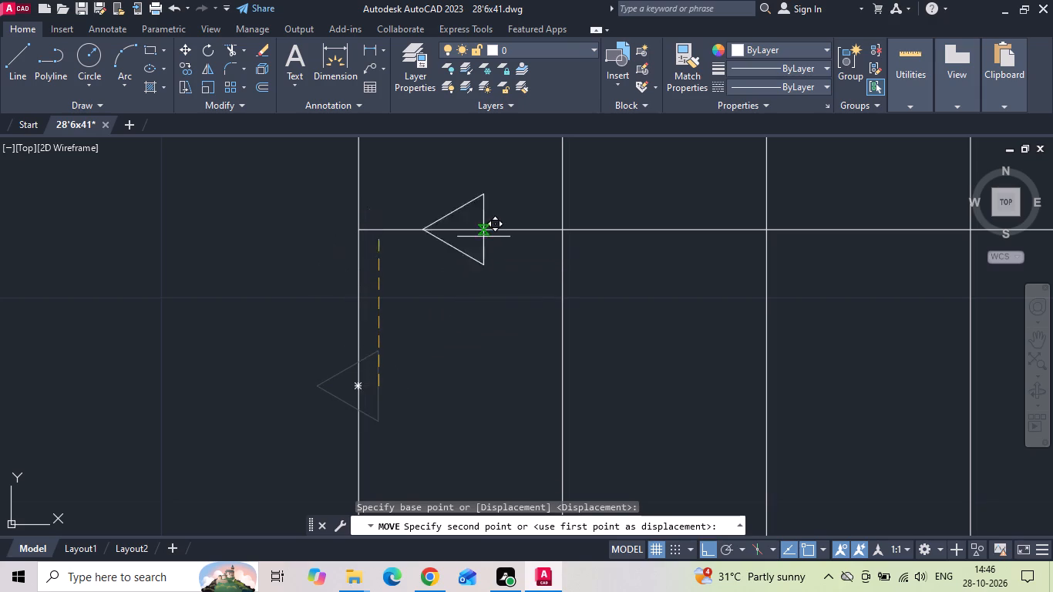
left_click(485, 234)
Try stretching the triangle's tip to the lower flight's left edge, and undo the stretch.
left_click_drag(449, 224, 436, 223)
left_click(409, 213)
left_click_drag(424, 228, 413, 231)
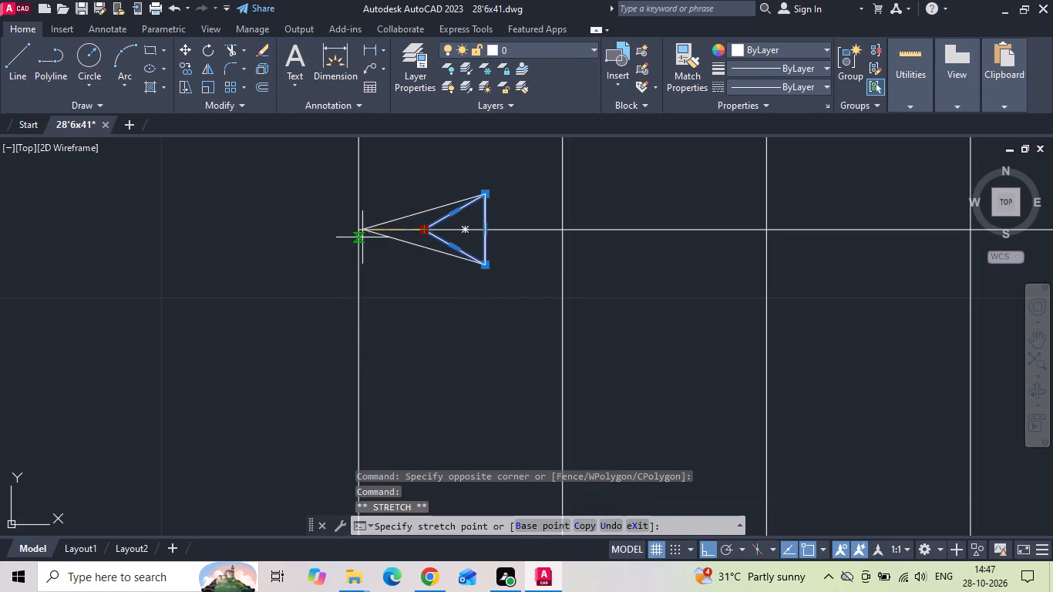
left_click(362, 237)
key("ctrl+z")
Stretch the triangle's tip to the walking line's left end on the lower flight's edge, making a longer arrowhead.
scroll(452, 206, "up", 2)
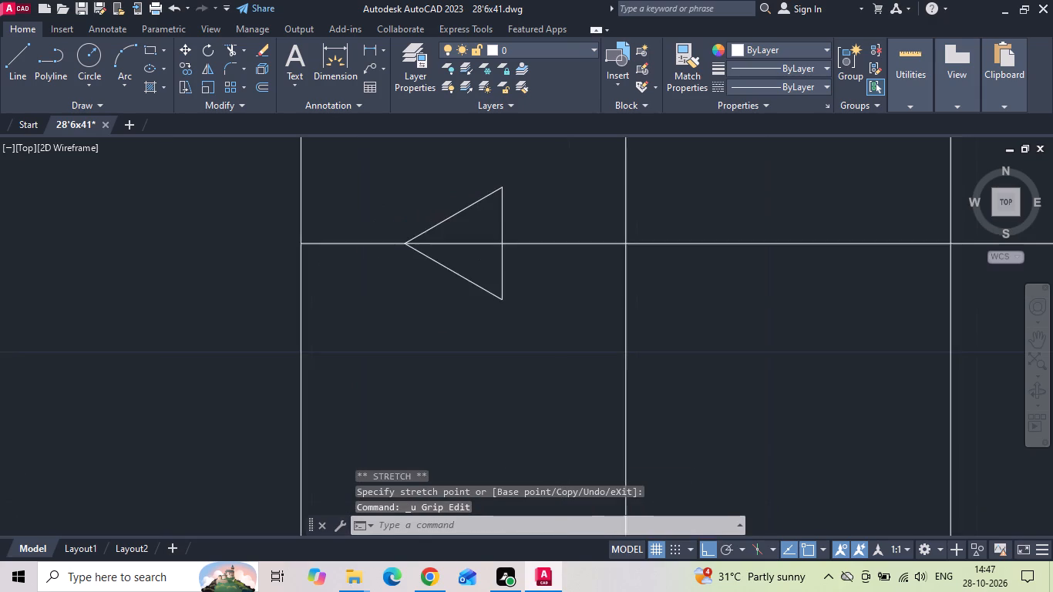
middle_click_drag(453, 204, 491, 216)
left_click_drag(512, 240, 490, 230)
left_click(476, 224)
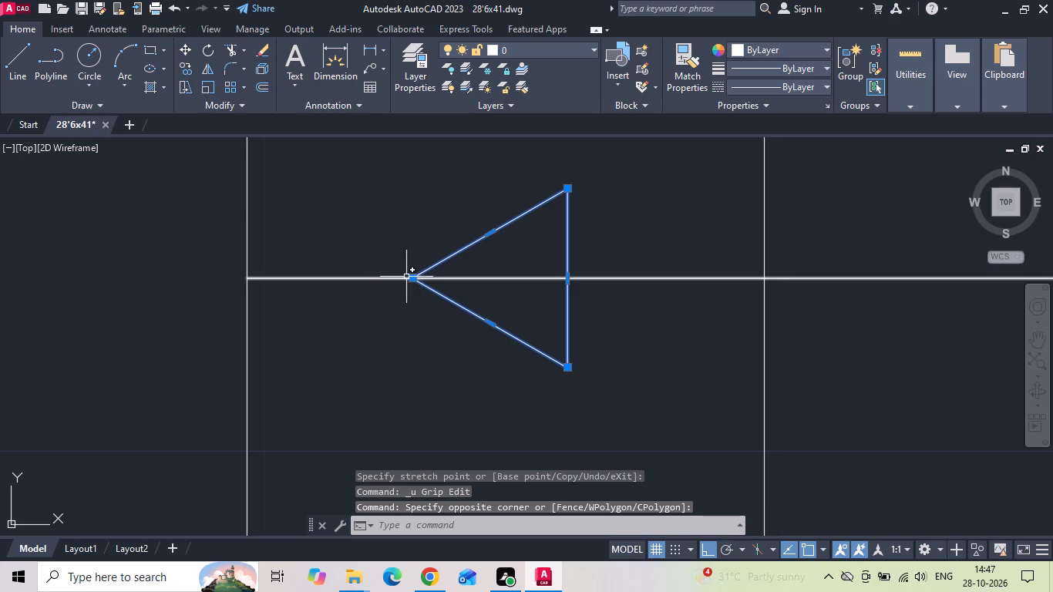
left_click(412, 277)
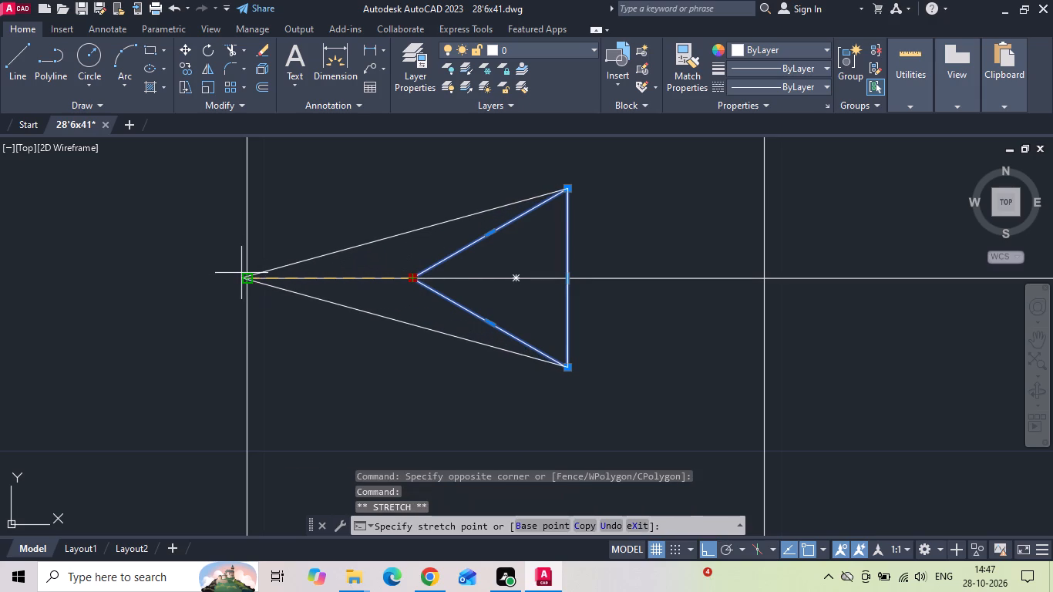
left_click(242, 273)
key("Escape")
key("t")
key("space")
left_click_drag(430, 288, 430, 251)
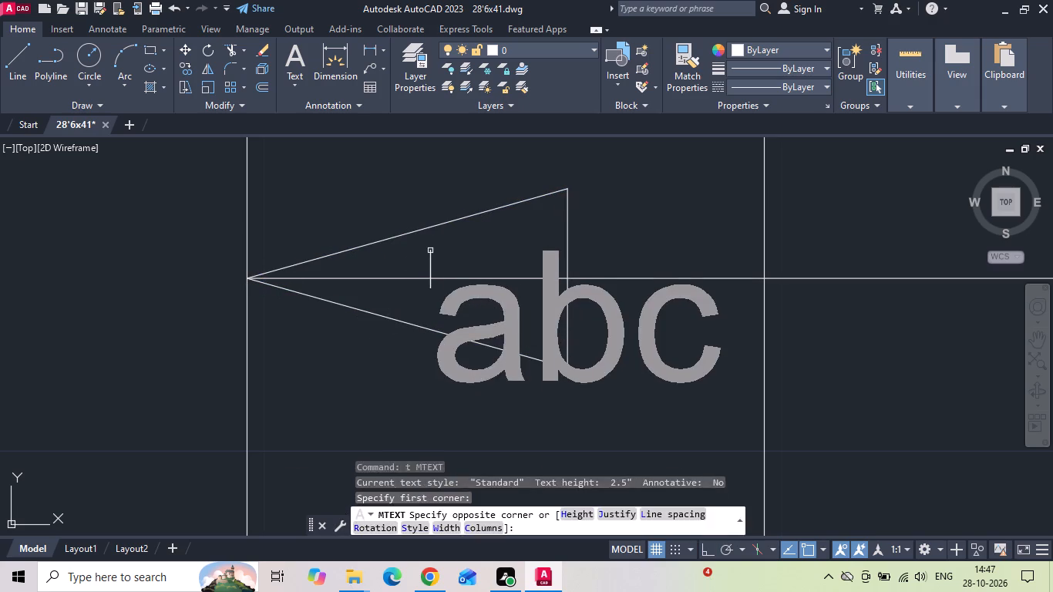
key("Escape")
Trim away the part of the walking line that lies inside the arrowhead.
type("tr")
key("space")
left_click_drag(485, 265, 488, 286)
scroll(487, 284, "down", 2)
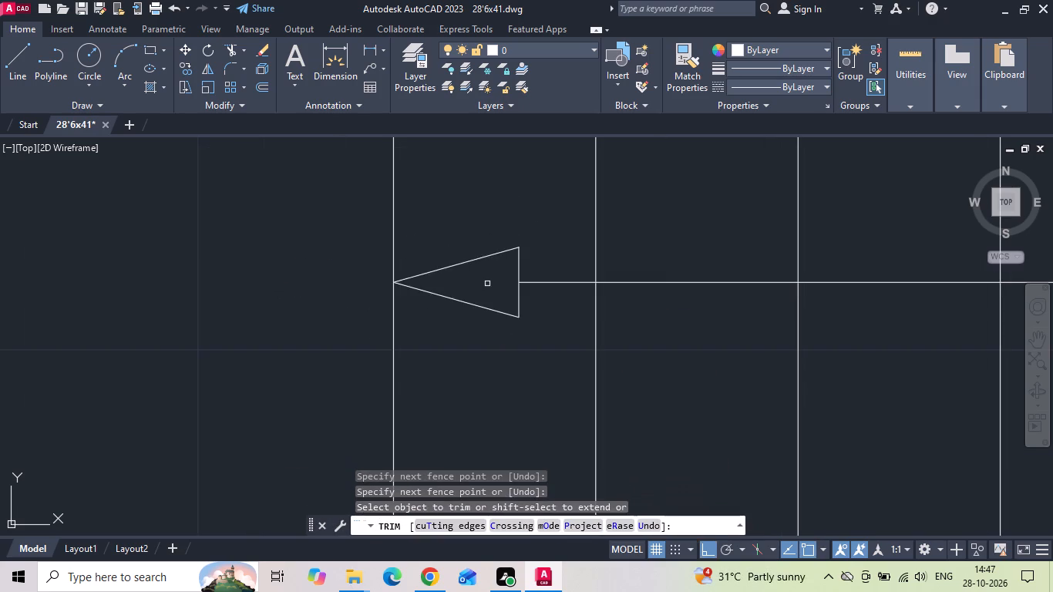
key("Escape")
Move the arrowhead about 1" horizontally to the right, off the lower flight's left edge.
left_click_drag(487, 283, 481, 272)
left_click(465, 229)
right_click(464, 228)
left_click(501, 275)
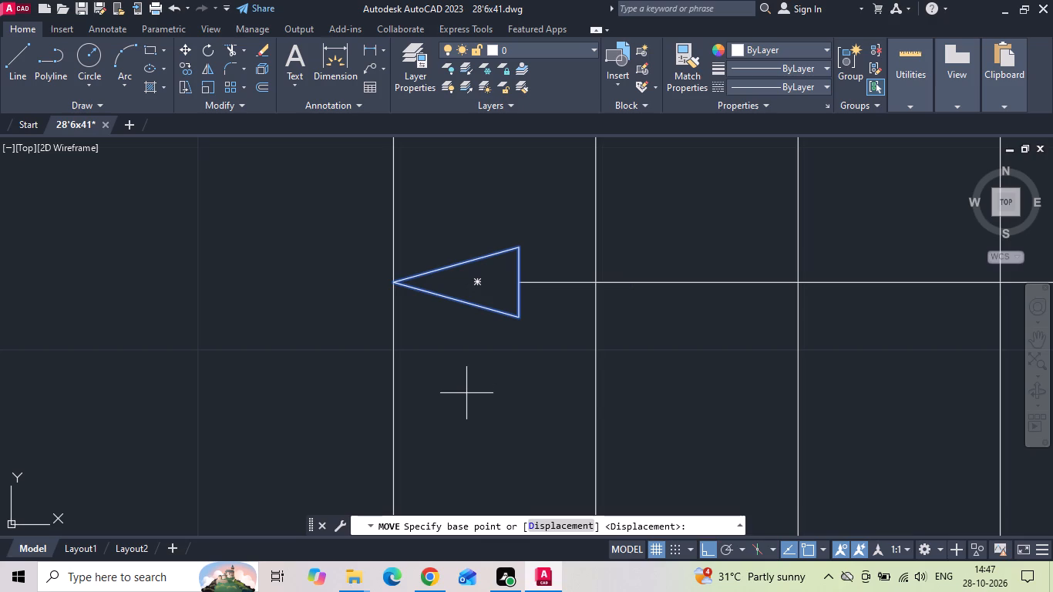
left_click(468, 396)
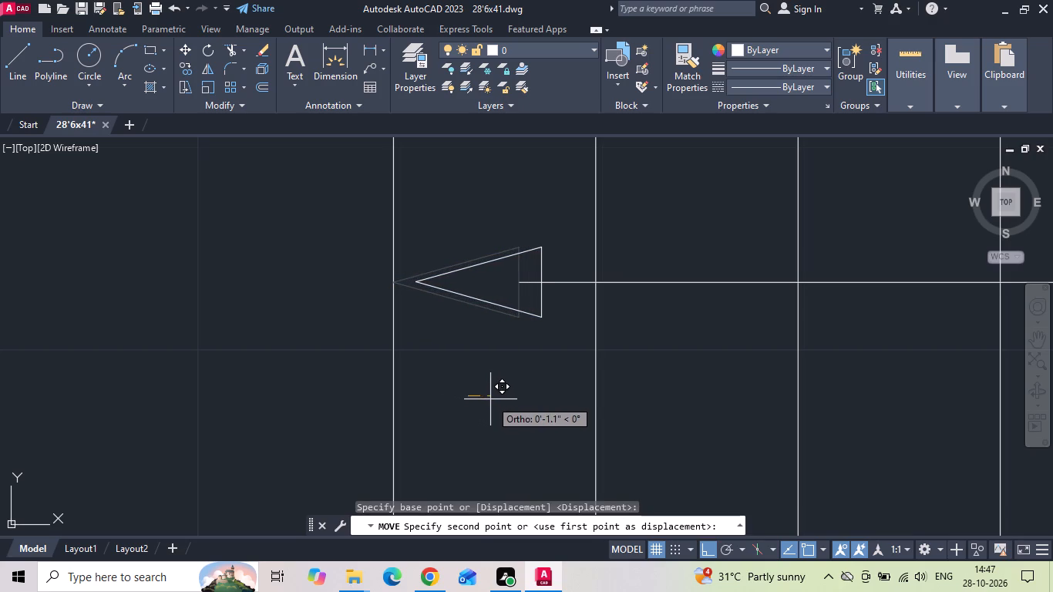
left_click(494, 400)
key("Escape")
Trim the remaining stub of walking line inside the moved arrowhead.
key("t")
key("r")
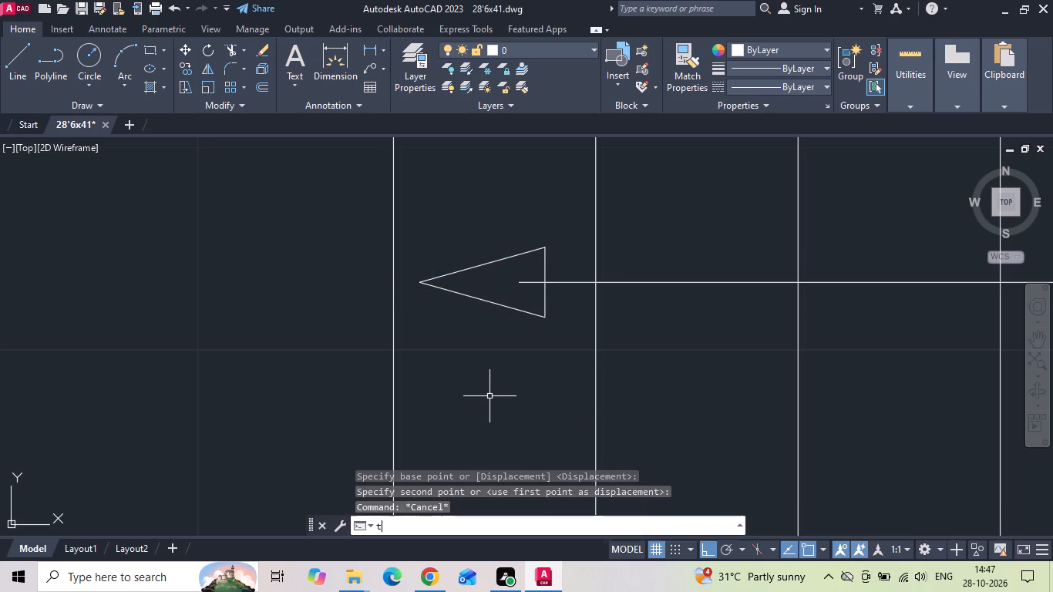
key("space")
left_click(526, 281)
key("Escape")
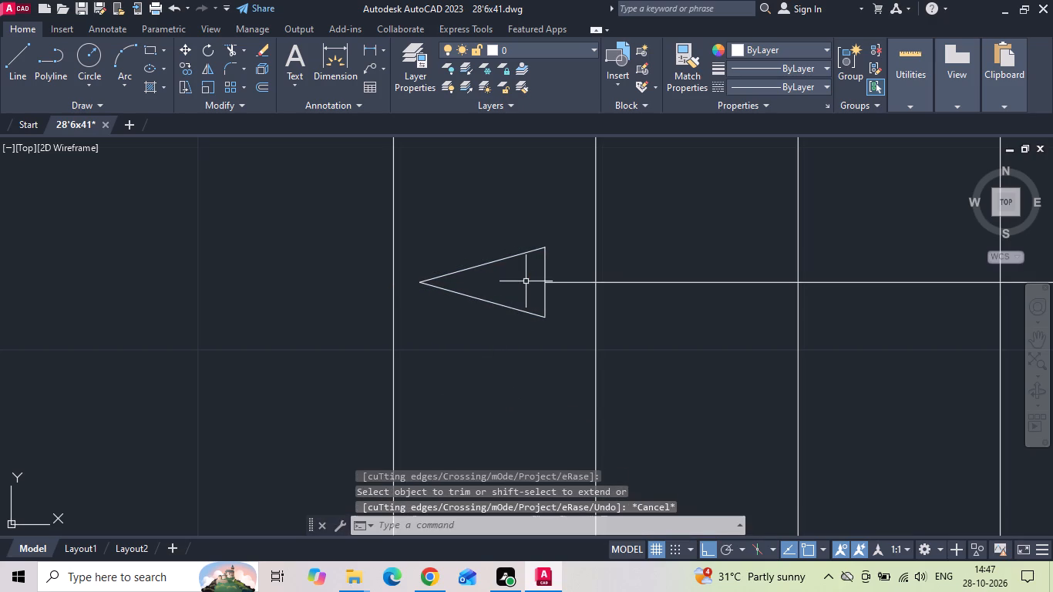
Join the staircase walking line's three straight segments and two rounded corners into a single polyline.
type("j")
key("space")
scroll(489, 339, "down", 3)
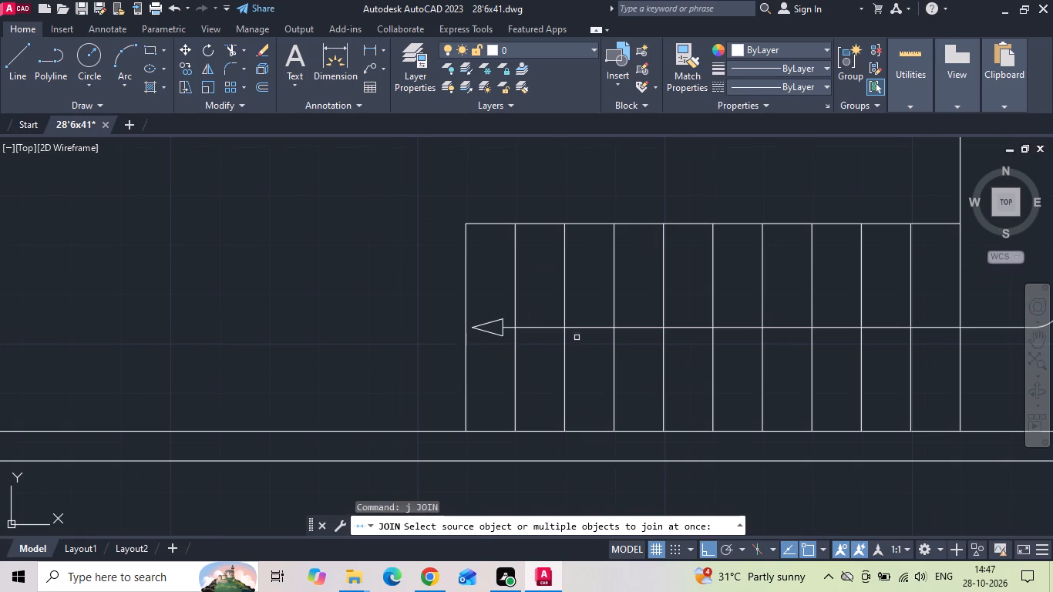
left_click(581, 328)
scroll(501, 385, "down", 1)
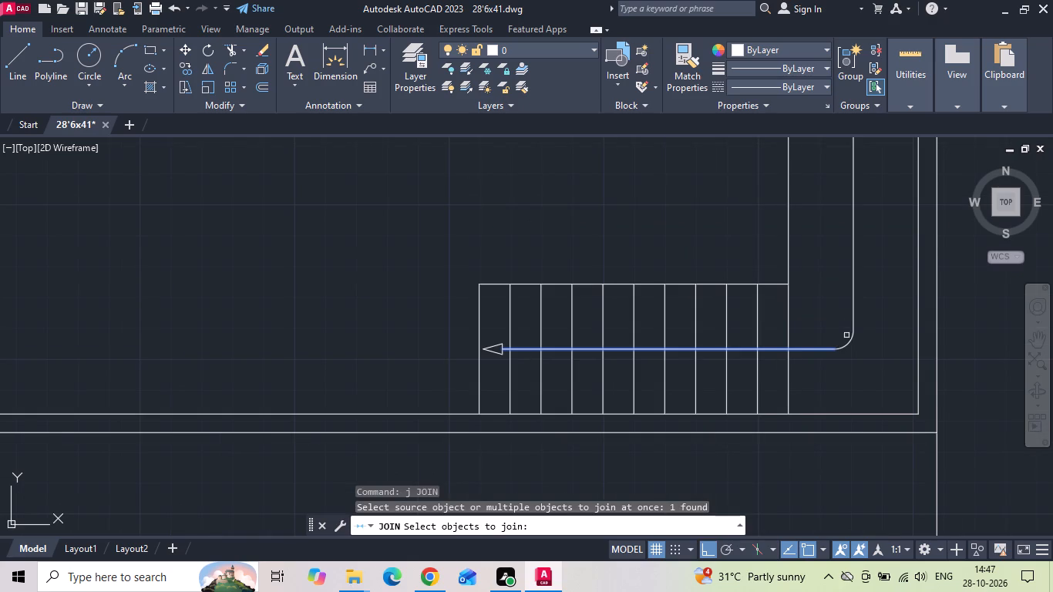
left_click(847, 343)
left_click(853, 293)
scroll(776, 405, "down", 2)
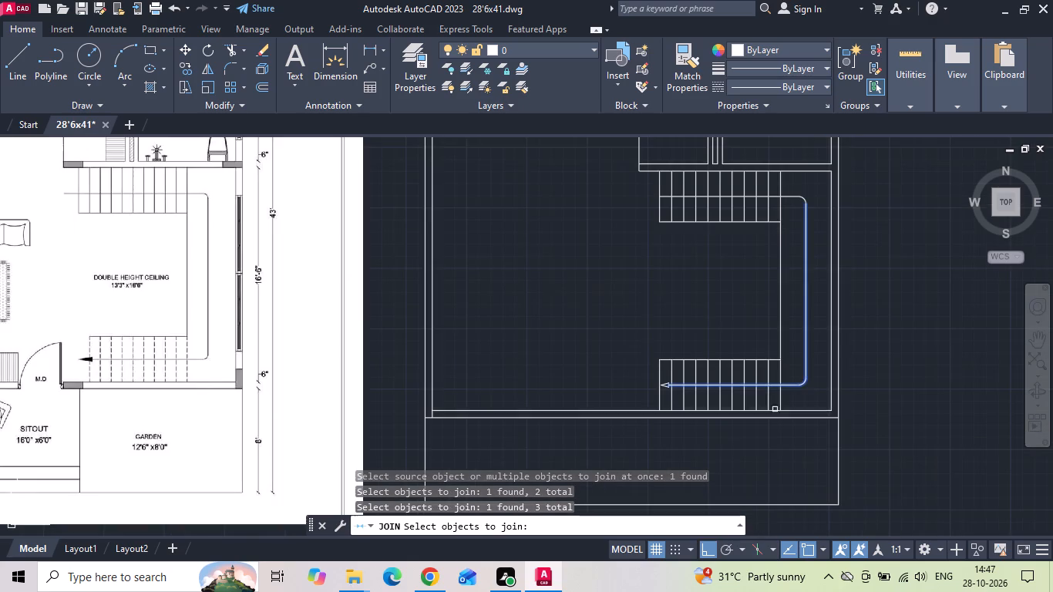
scroll(809, 202, "up", 3)
left_click(785, 200)
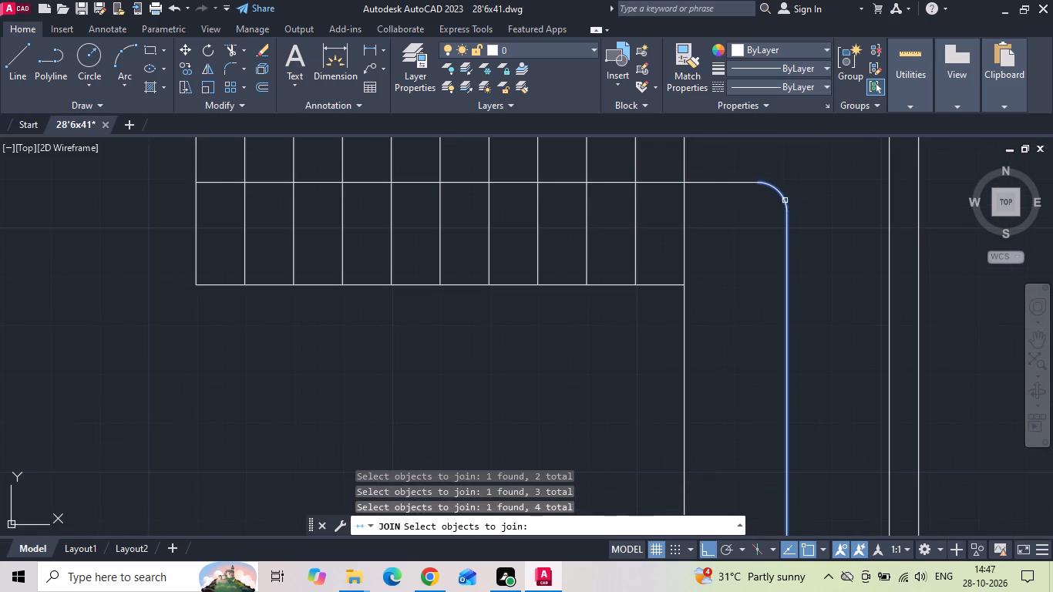
left_click(700, 180)
left_click(697, 214)
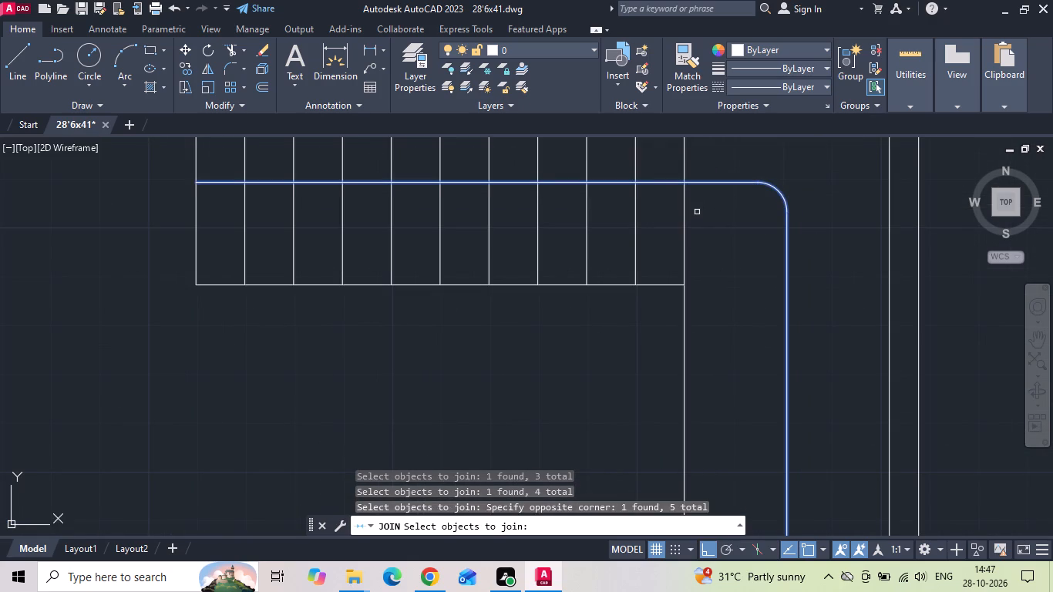
key("space")
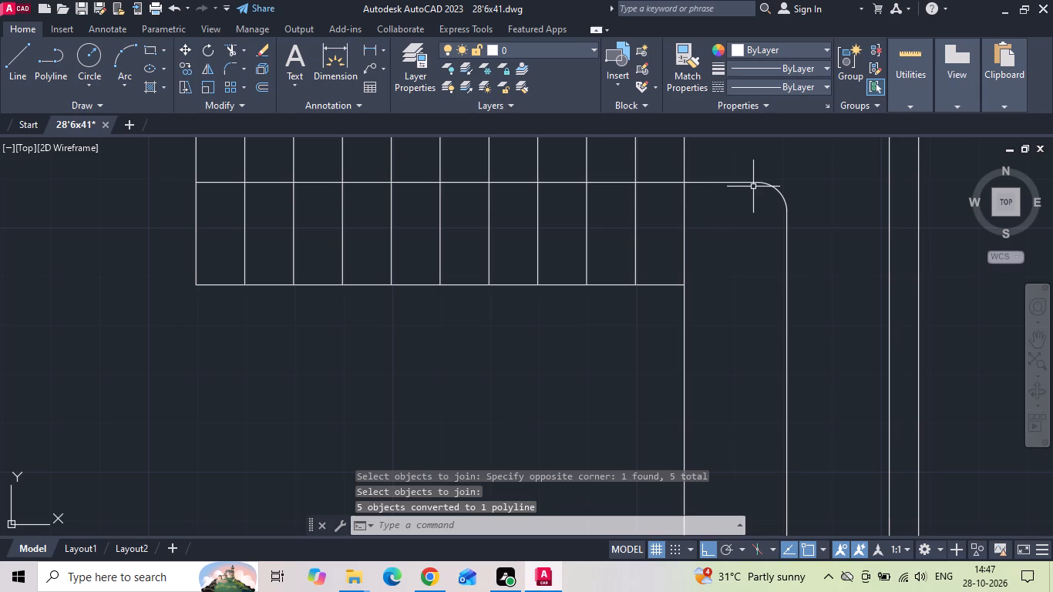
Stretch the walking line's left end on the upper flight 12" outward past the first tread.
scroll(753, 196, "down", 2)
scroll(553, 173, "up", 3)
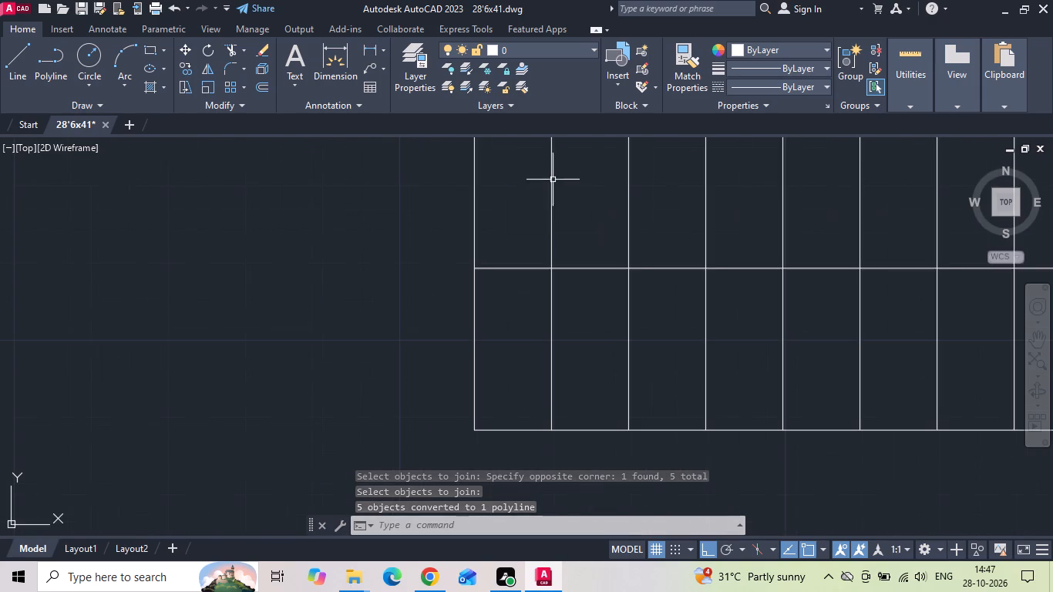
left_click(520, 267)
left_click_drag(476, 271, 437, 277)
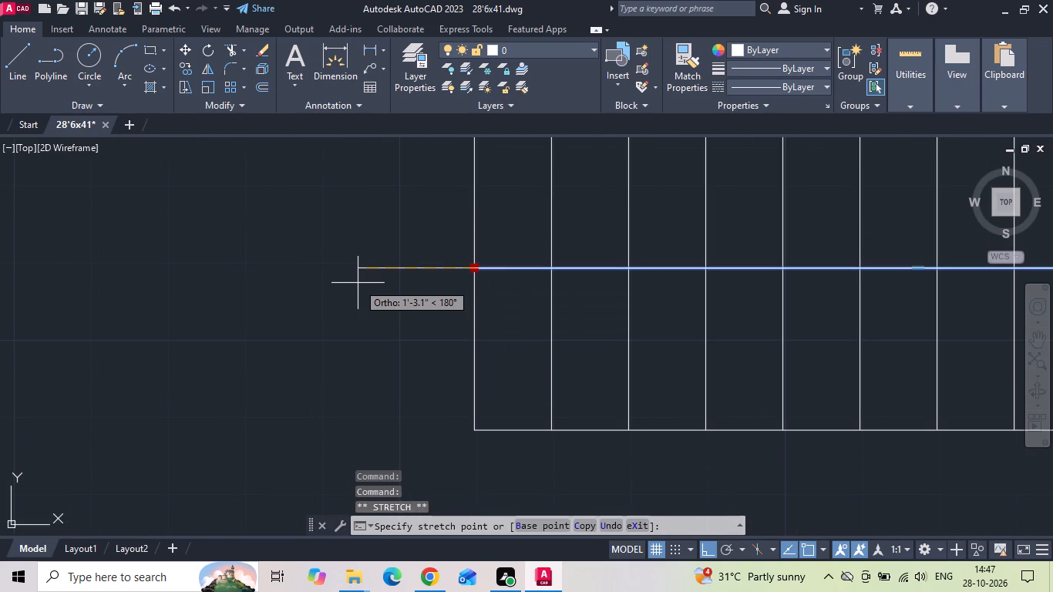
key("1")
type("2")
key("space")
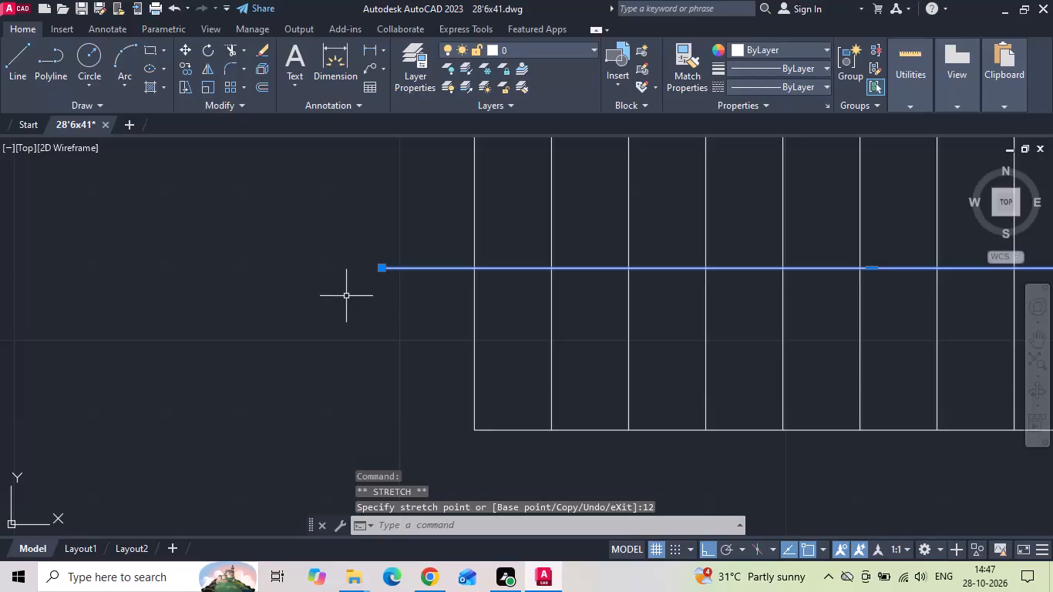
Save the drawing.
key("ctrl+s")
key("ctrl+s")
Measure the length of the shaded column at the pooja room's lower-left corner in the reference plan.
scroll(405, 261, "down", 4)
scroll(546, 294, "down", 2)
middle_click_drag(463, 300, 530, 291)
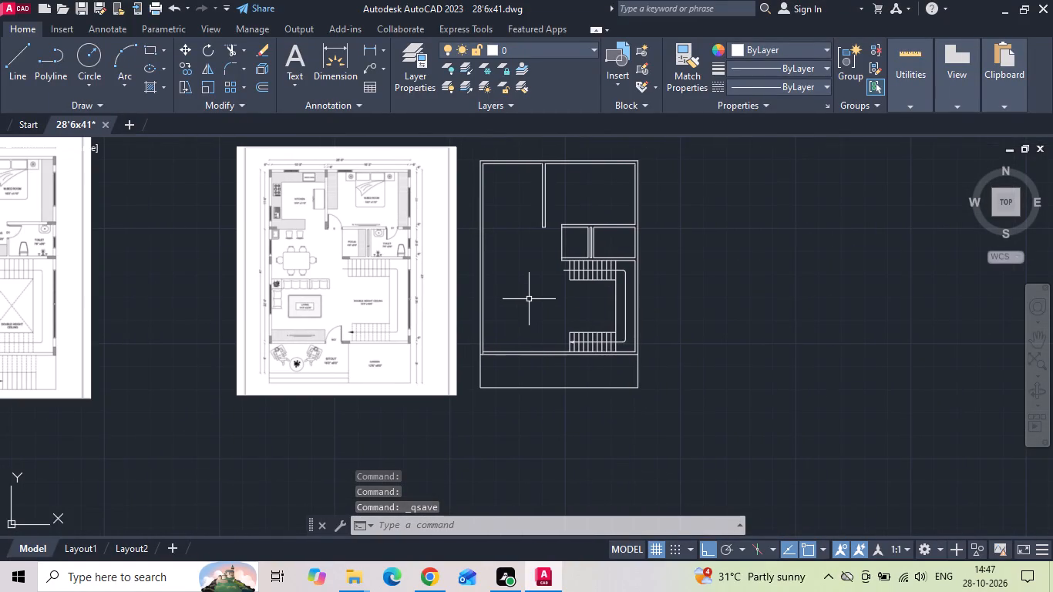
scroll(349, 234, "up", 3)
scroll(337, 306, "up", 1)
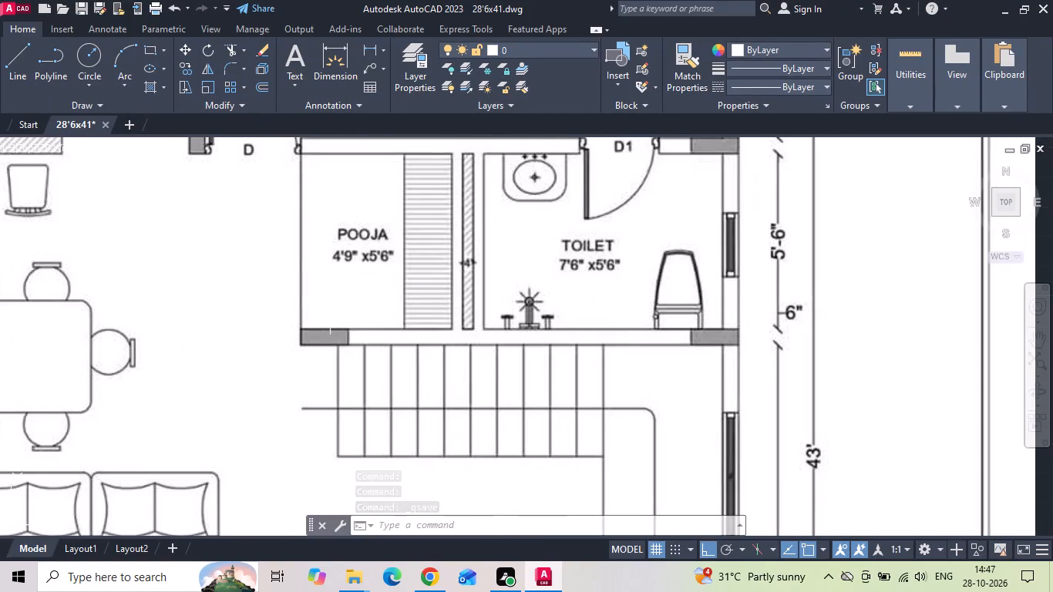
left_click(371, 51)
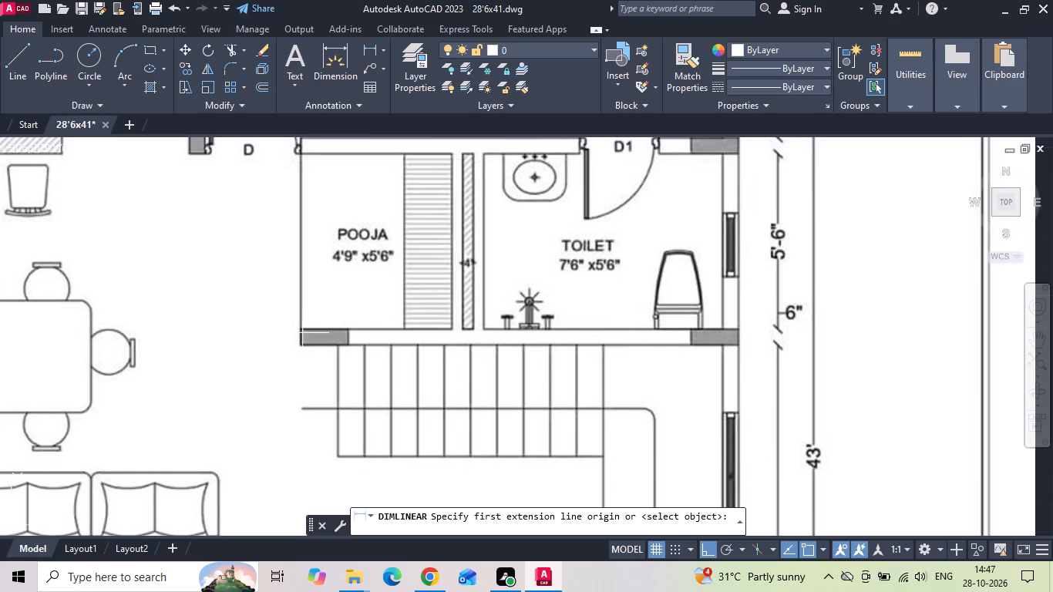
scroll(301, 331, "up", 3)
left_click(291, 319)
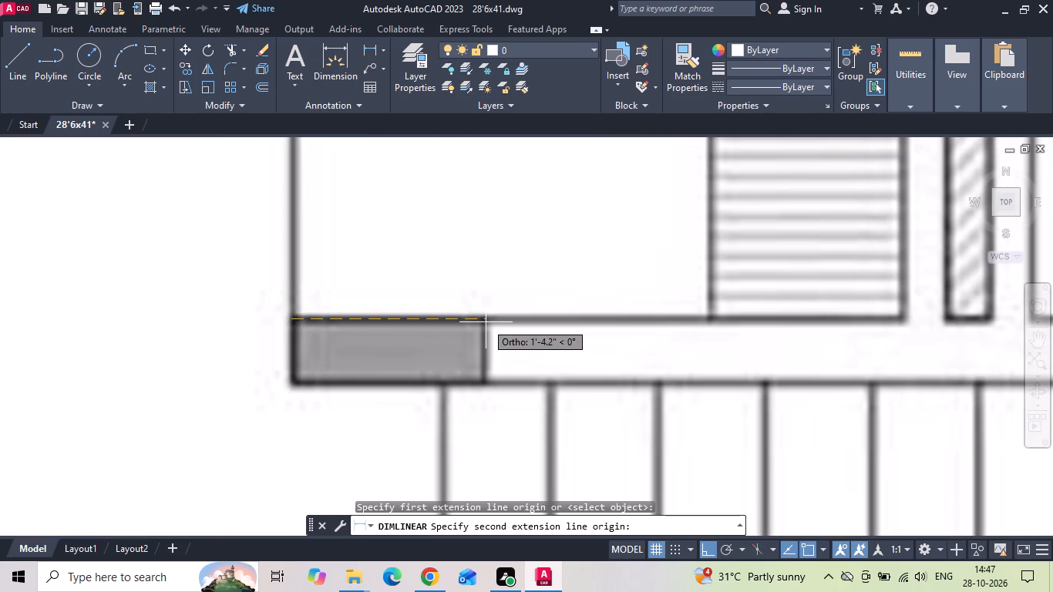
key("Escape")
scroll(353, 356, "down", 4)
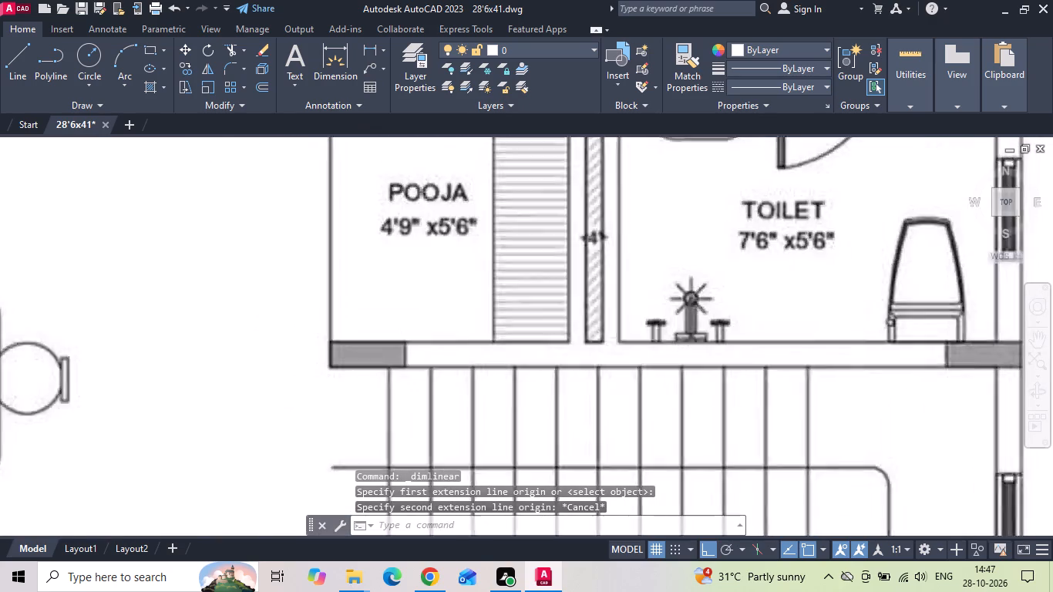
scroll(348, 357, "down", 2)
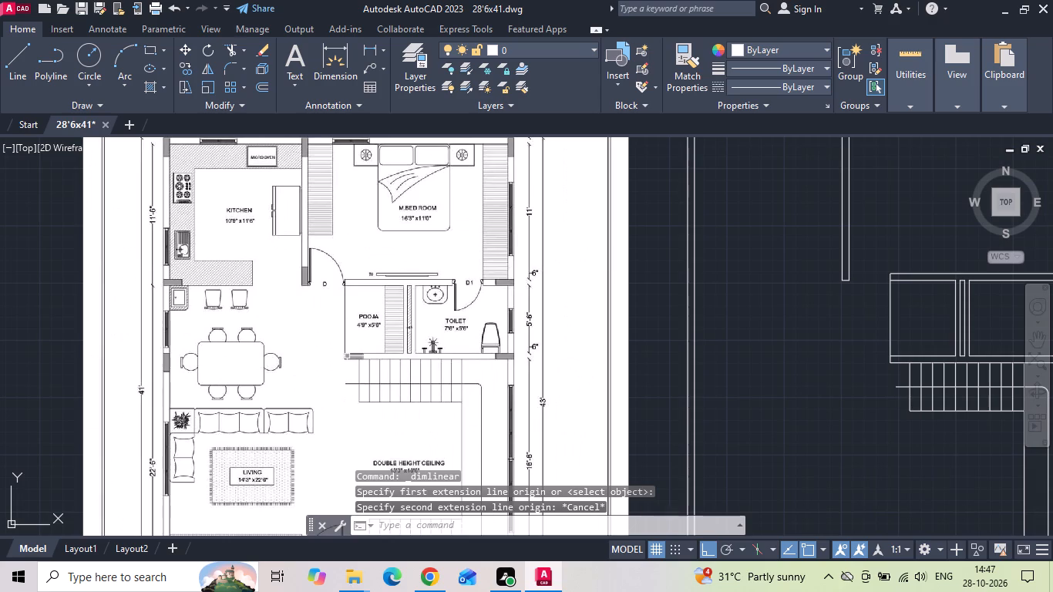
Draw an 18" by 6" column rectangle in the empty living area of the new plan.
type("rec")
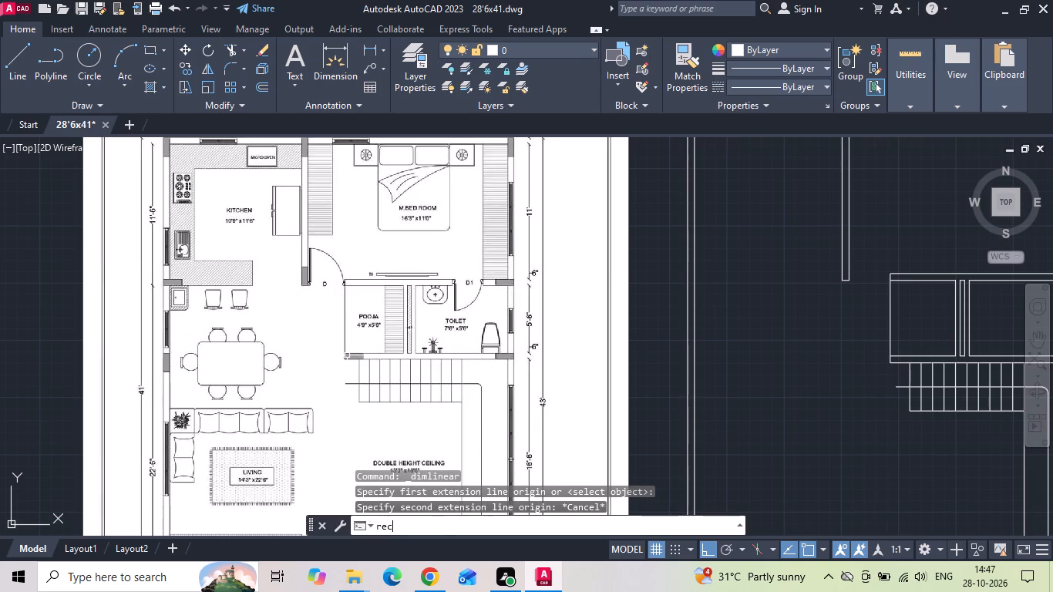
key("space")
middle_click_drag(455, 351, 323, 323)
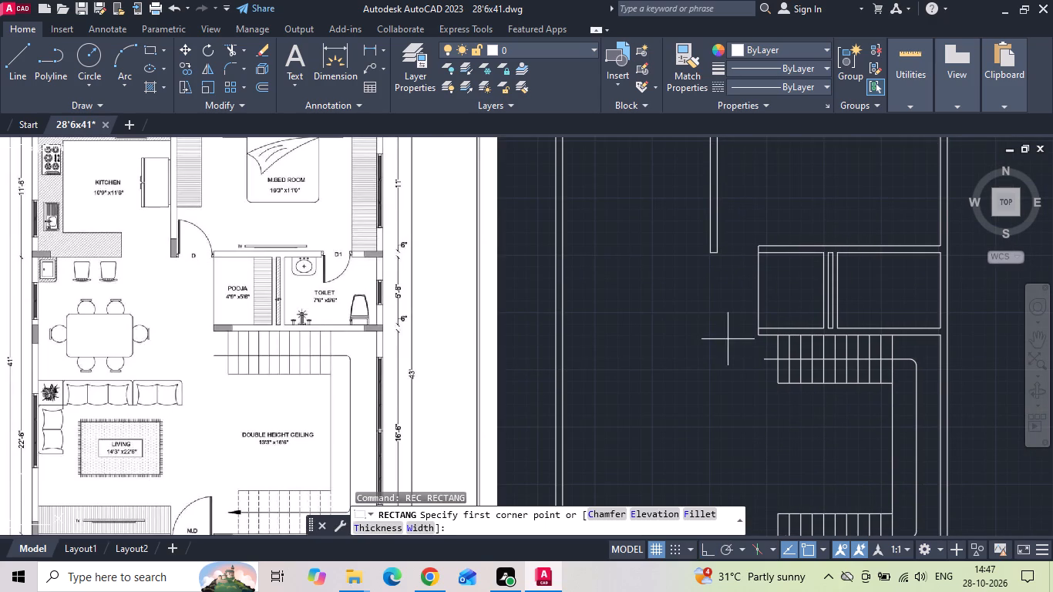
left_click_drag(649, 314, 659, 323)
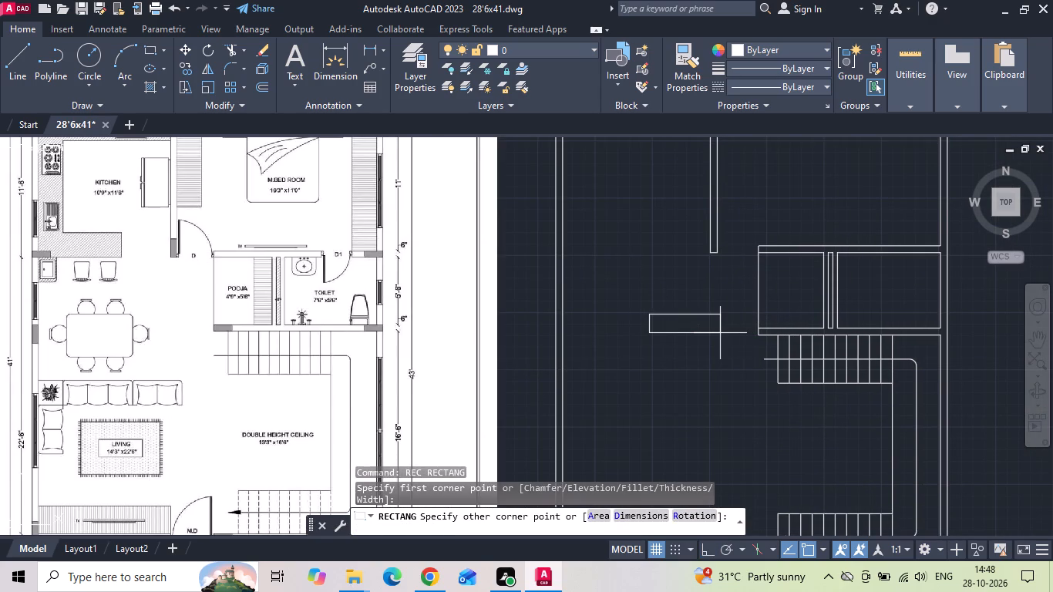
type("d")
key("space")
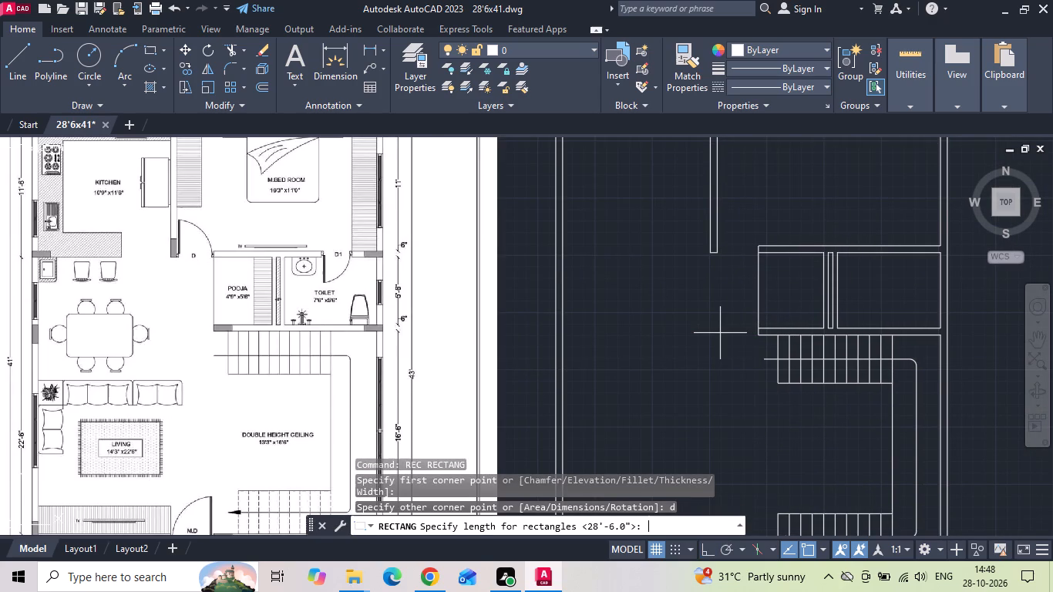
type("18")
key("Return")
key("6")
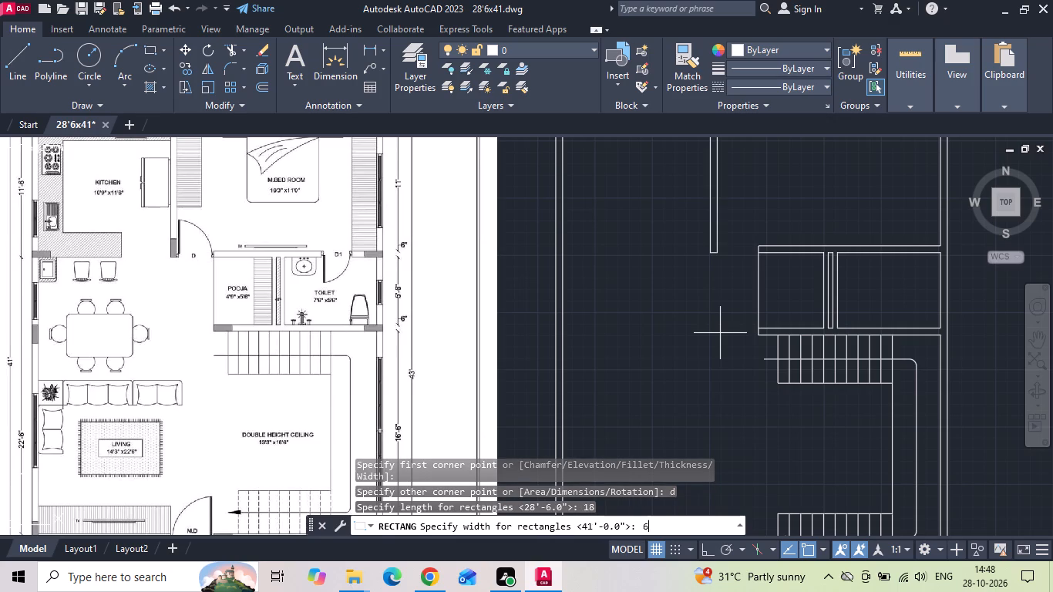
key("Return")
left_click(720, 333)
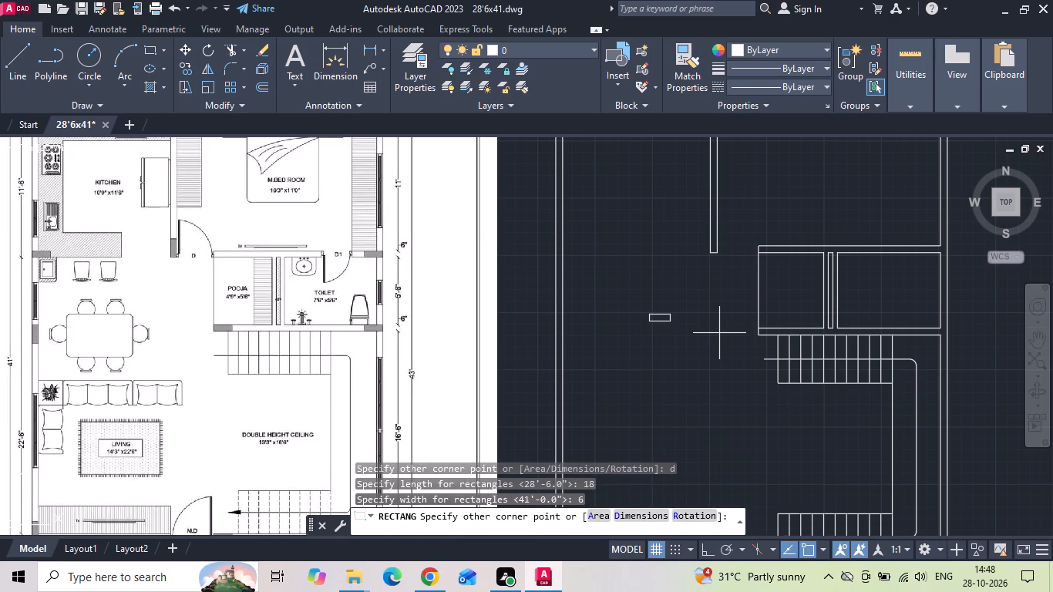
left_click(648, 391)
Hatch the column rectangle with a solid fill in colour 99,100,102.
key("h")
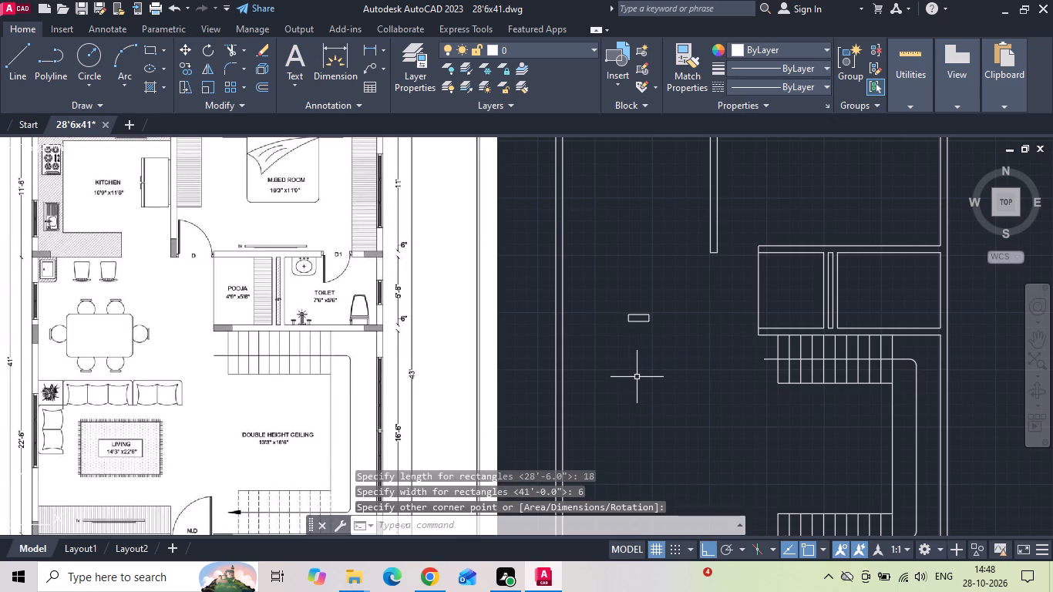
key("space")
scroll(638, 274, "up", 2)
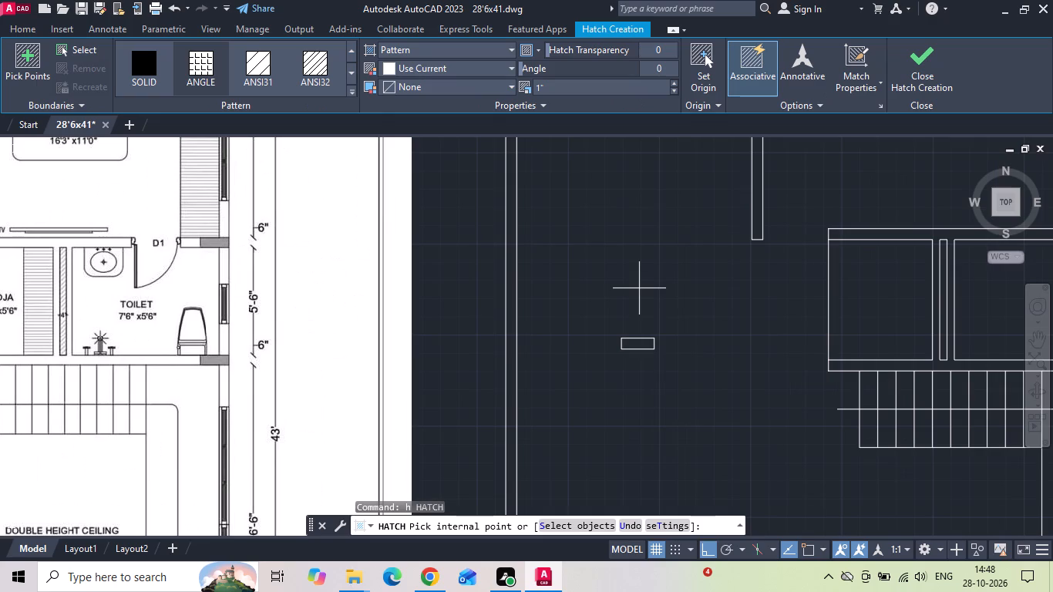
left_click(388, 67)
left_click(389, 152)
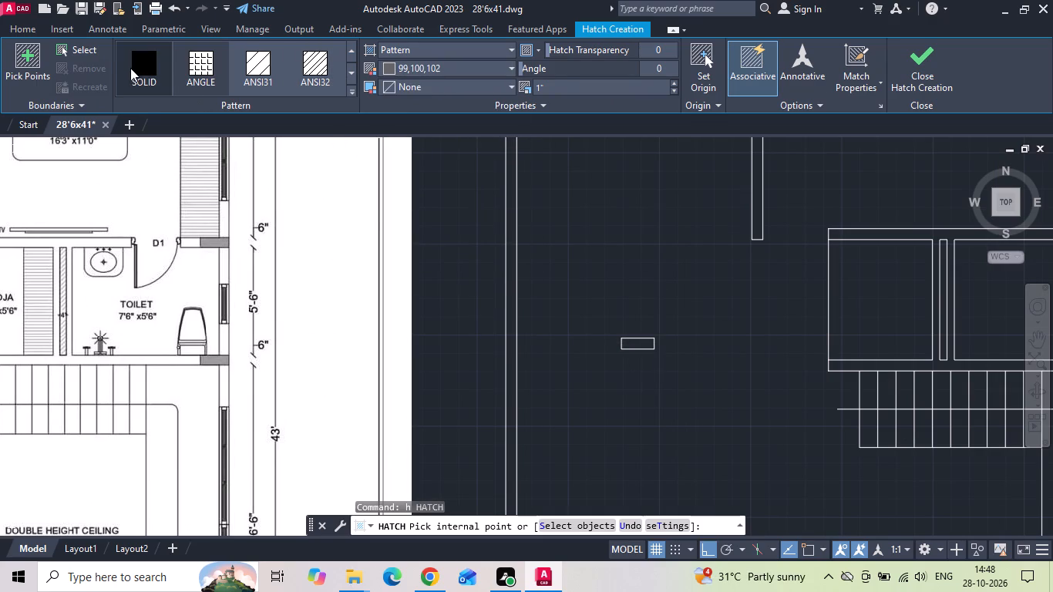
left_click(132, 67)
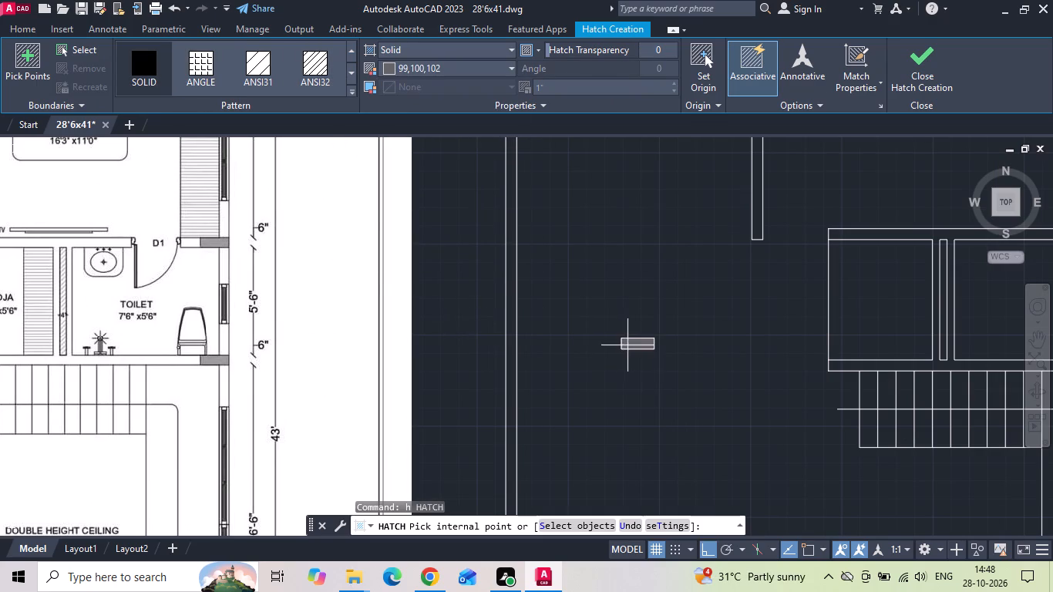
left_click(627, 345)
key("space")
key("Escape")
Copy the filled column by its lower-left corner to the lower-left corner of the pooja room's bottom wall.
left_click_drag(605, 392, 605, 391)
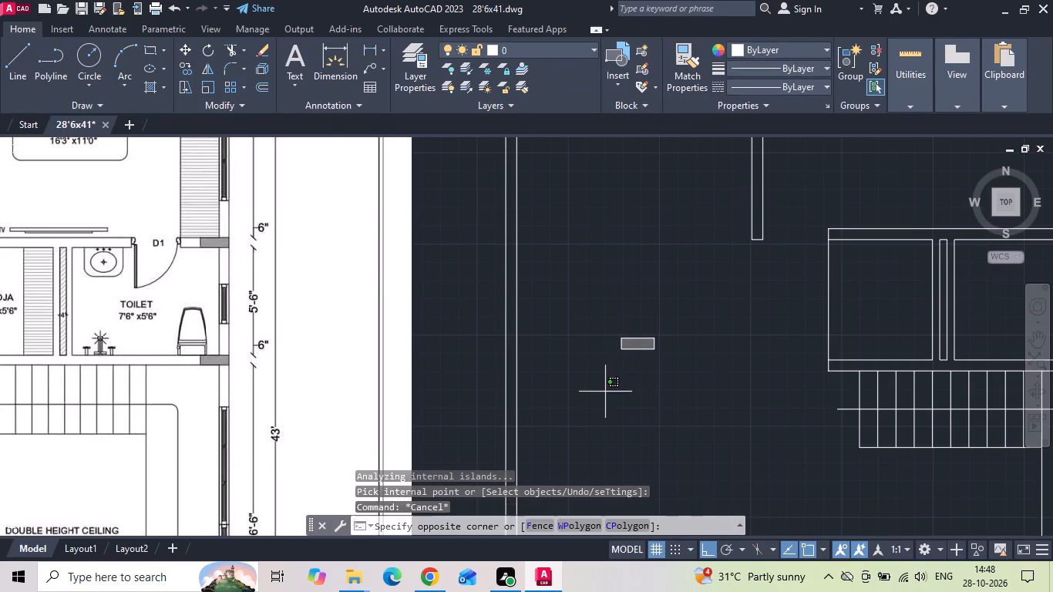
left_click_drag(605, 391, 639, 353)
left_click(662, 306)
right_click(664, 294)
left_click(682, 314)
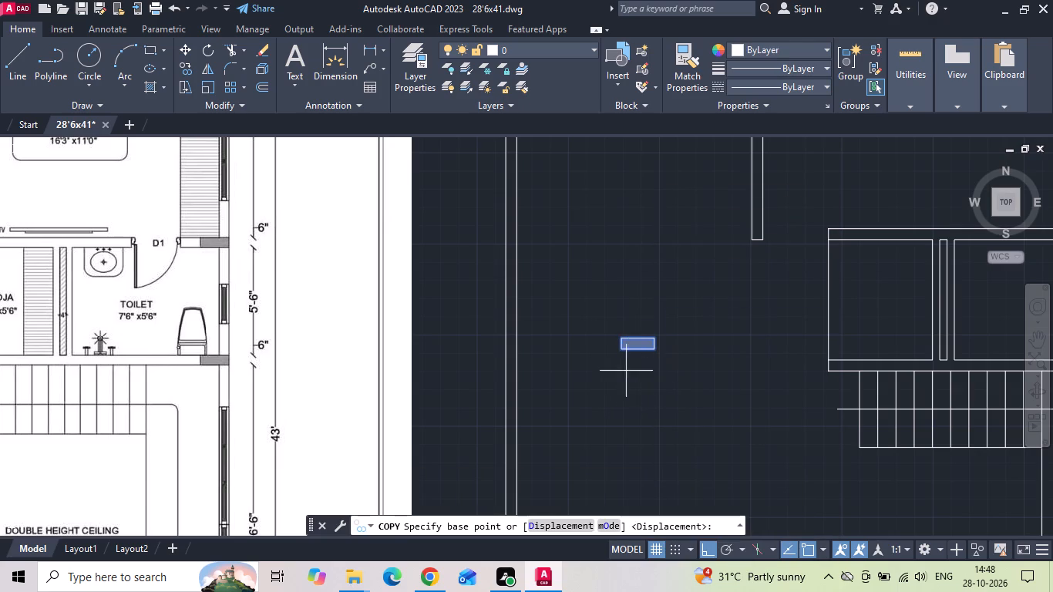
left_click(622, 351)
scroll(689, 313, "down", 1)
scroll(729, 383, "up", 1)
scroll(822, 335, "up", 3)
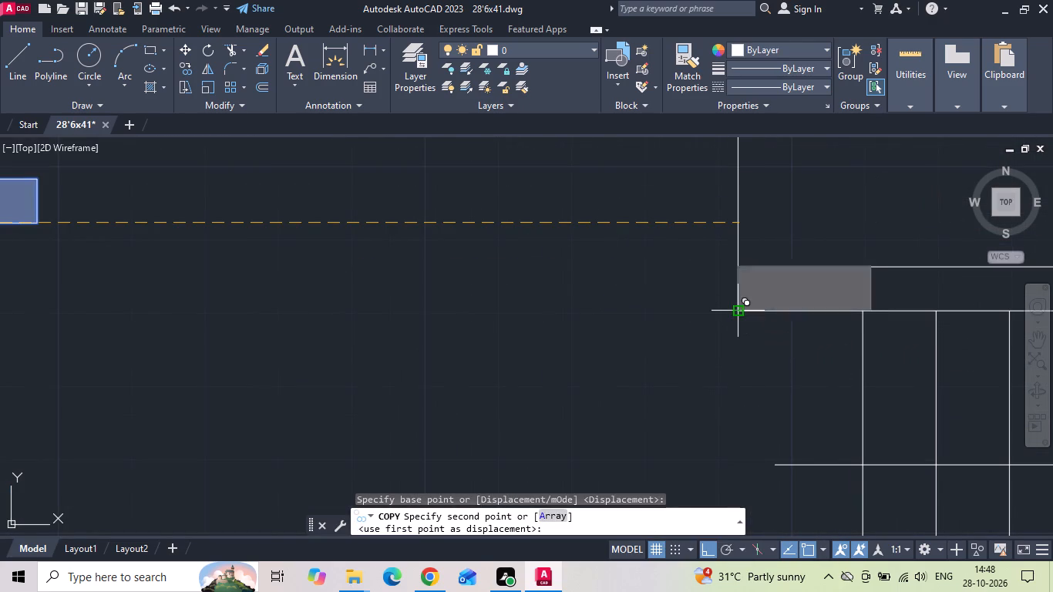
left_click(741, 308)
Place a second copy of the column across the right outer wall, just above the toilet's bottom wall.
scroll(506, 316, "down", 4)
scroll(694, 312, "up", 1)
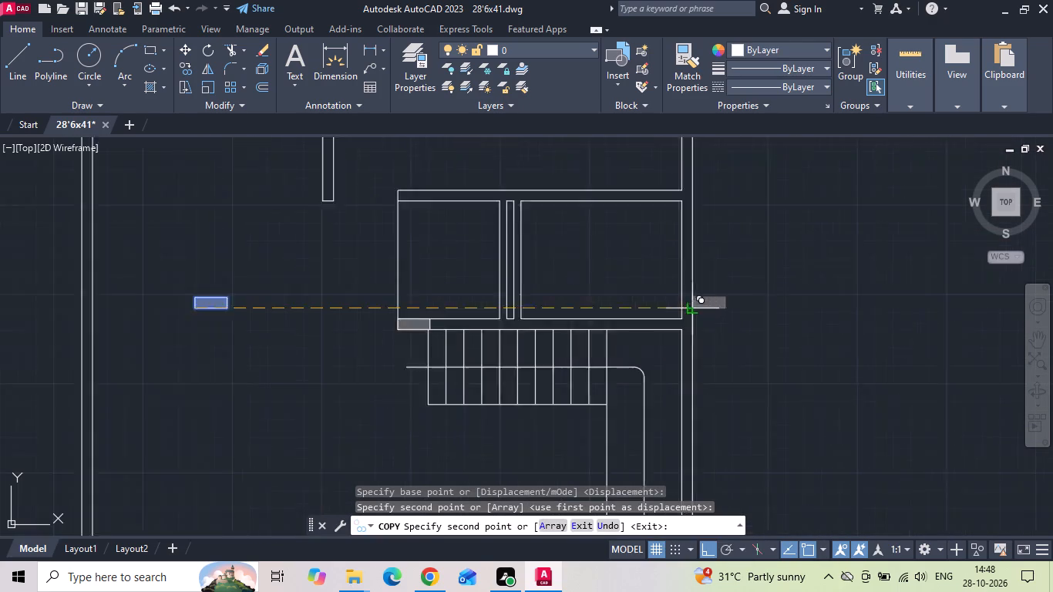
scroll(694, 312, "up", 2)
left_click(604, 345)
key("Escape")
Move the second column copy by its lower-right corner to where the toilet's bottom wall meets the outer wall's inner face.
scroll(617, 313, "up", 1)
left_click_drag(617, 308, 597, 282)
left_click(574, 246)
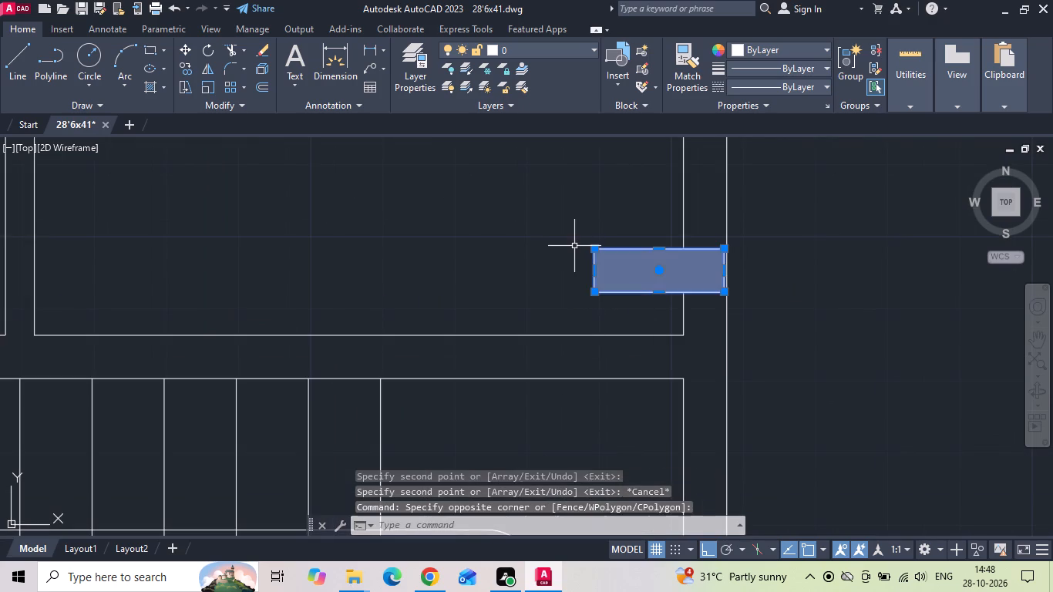
right_click(574, 246)
left_click(611, 304)
scroll(717, 308, "up", 1)
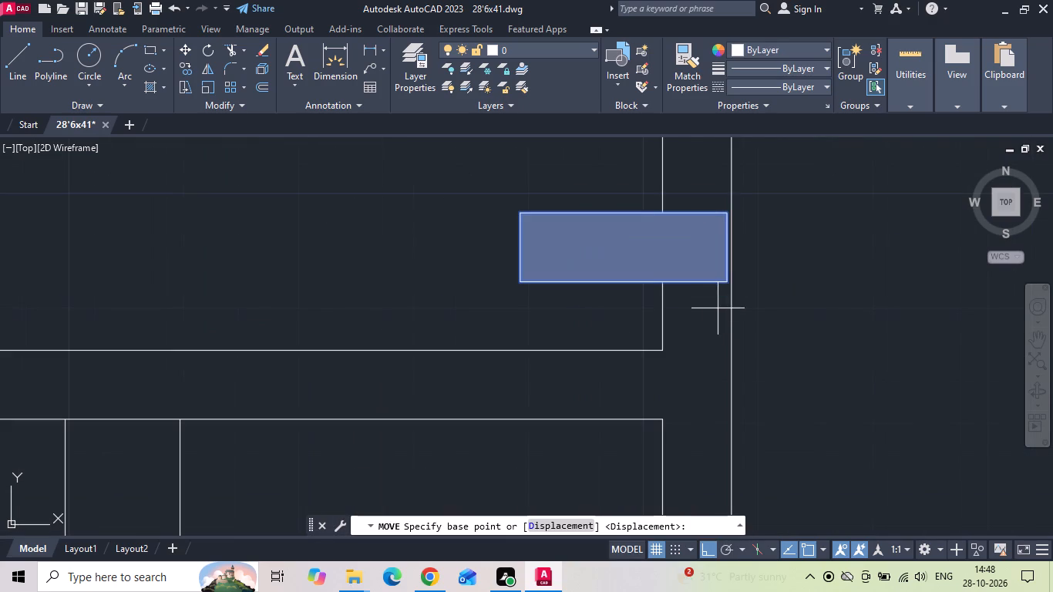
left_click(725, 282)
left_click(660, 416)
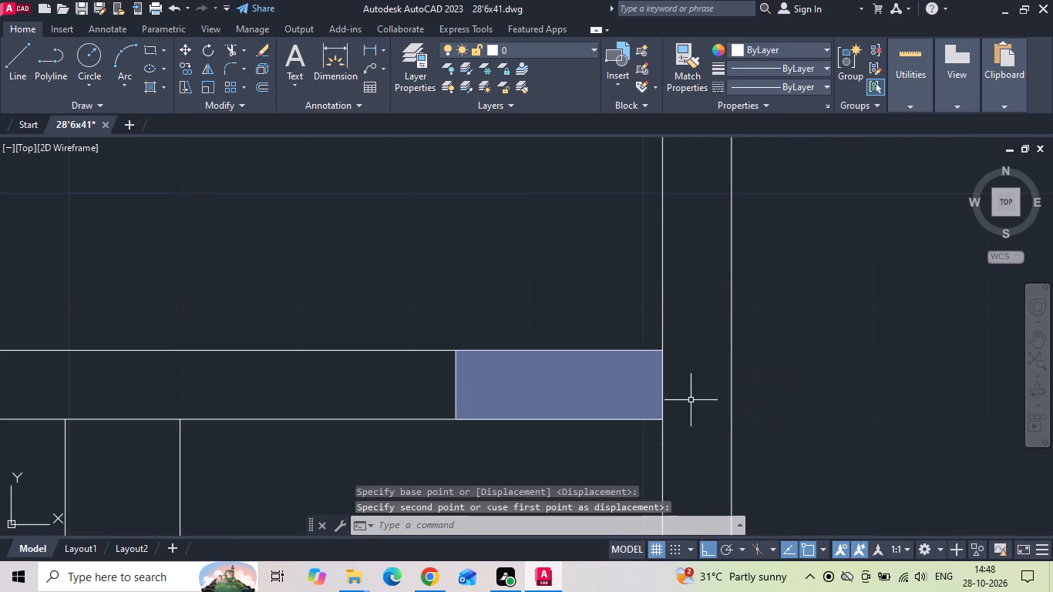
Move that column 6" to the right so it ends at the outer wall's outer face.
left_click_drag(695, 385, 618, 395)
left_click(597, 396)
right_click(597, 396)
left_click(650, 133)
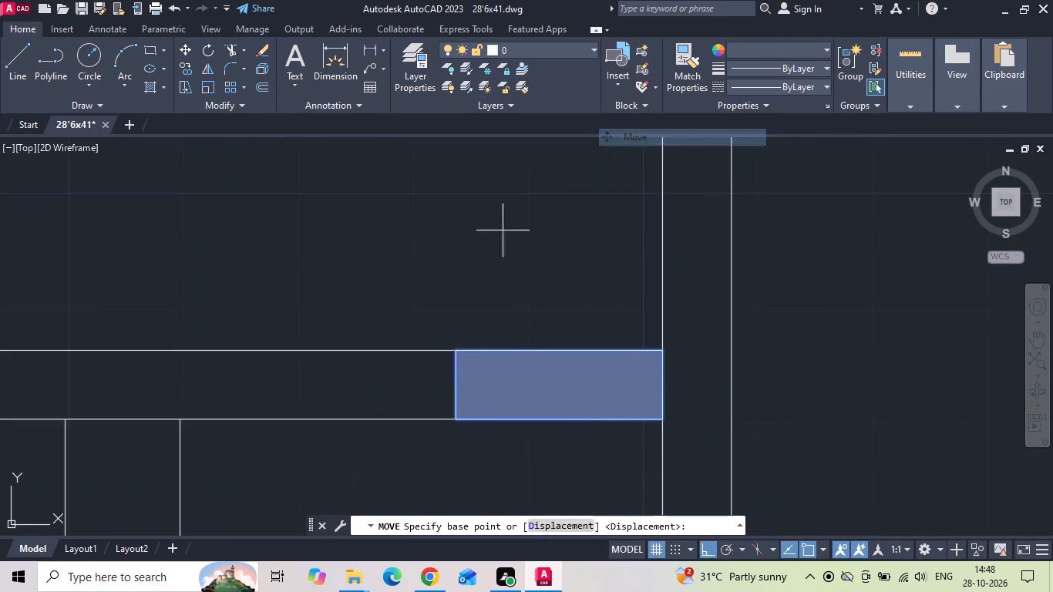
left_click_drag(485, 230, 511, 232)
key("1")
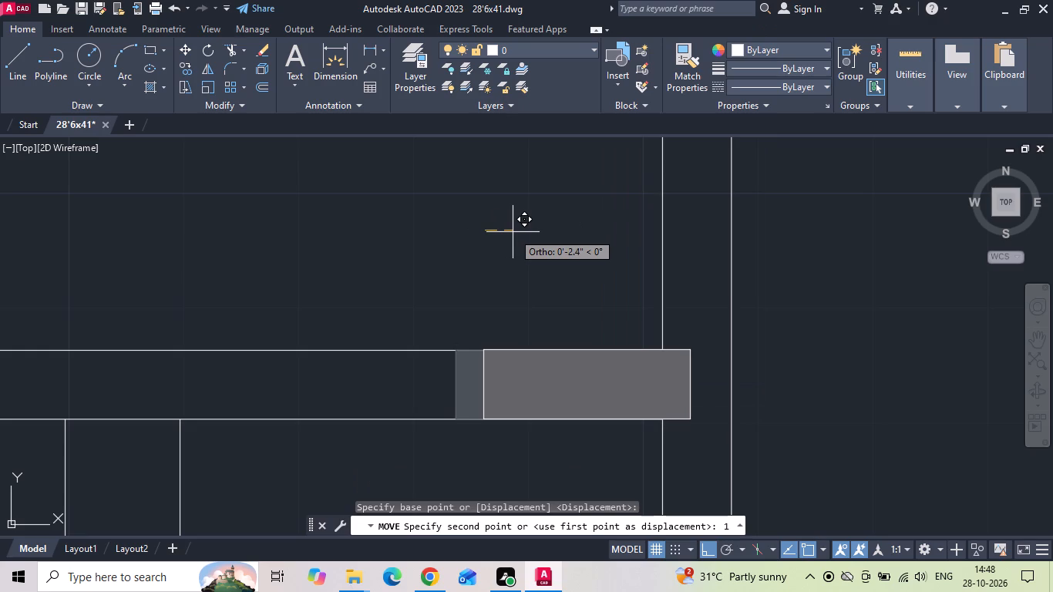
key("BackSpace")
key("6")
key("Return")
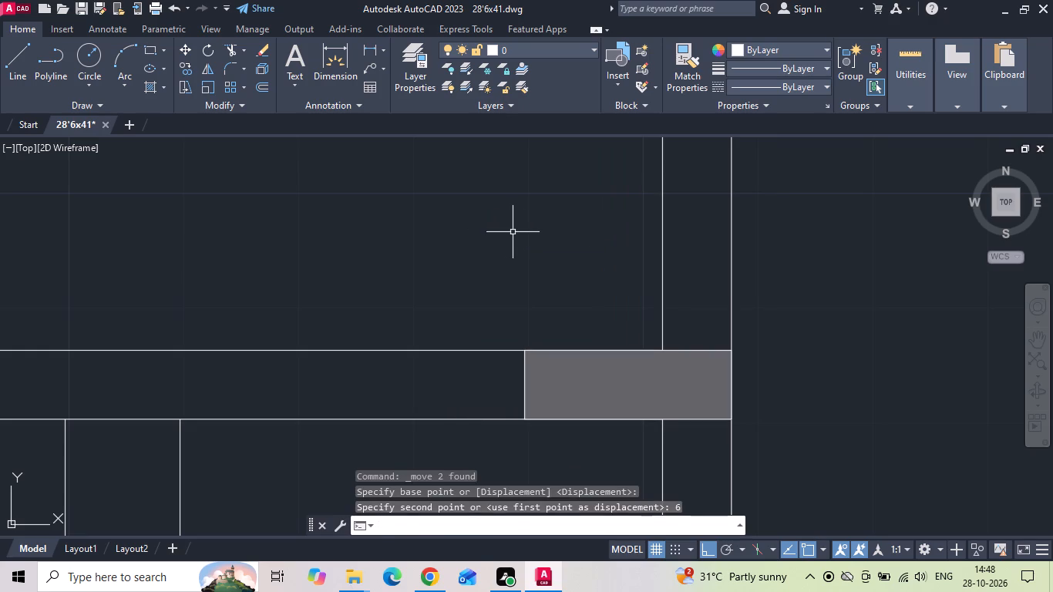
Copy the filled column at the toilet's bottom wall straight up to the inner corner where the toilet's top wall meets the right outer wall.
scroll(685, 275, "down", 2)
scroll(735, 325, "down", 3)
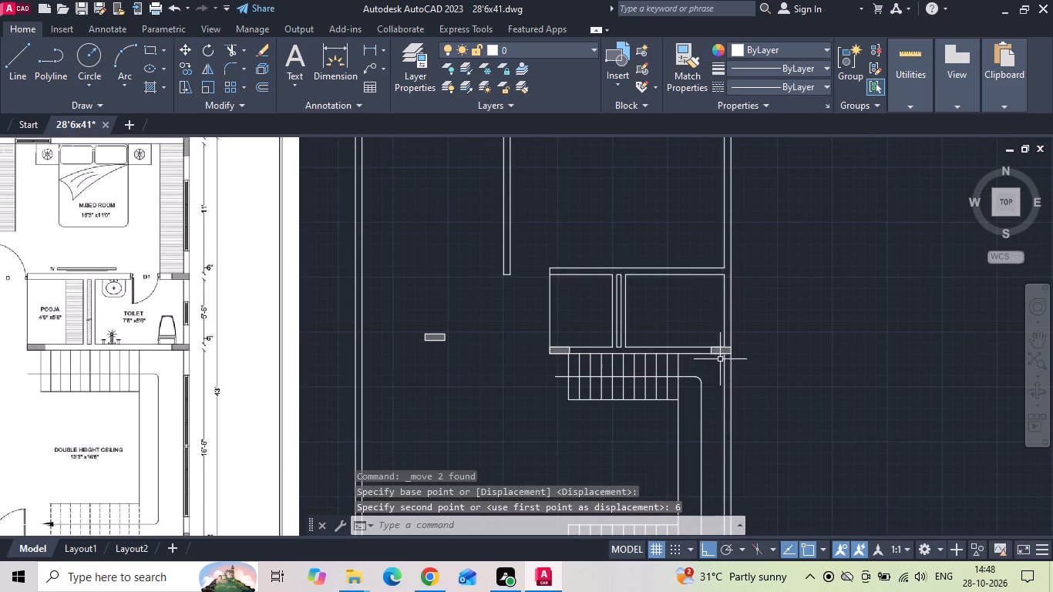
scroll(713, 351, "up", 4)
scroll(809, 345, "up", 1)
left_click_drag(802, 323, 785, 382)
left_click(784, 384)
right_click(783, 384)
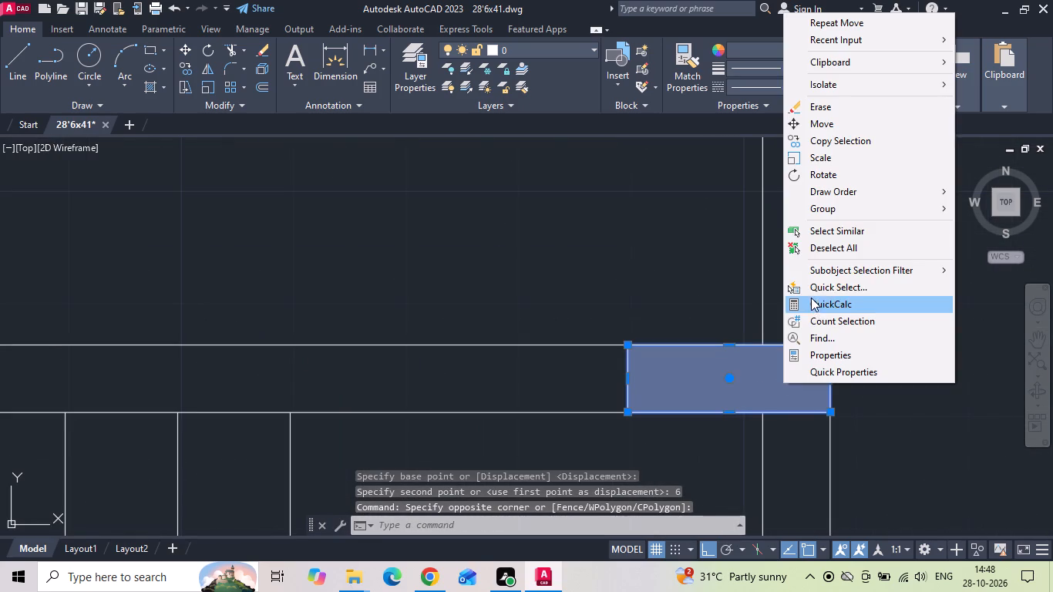
left_click_drag(845, 132, 846, 140)
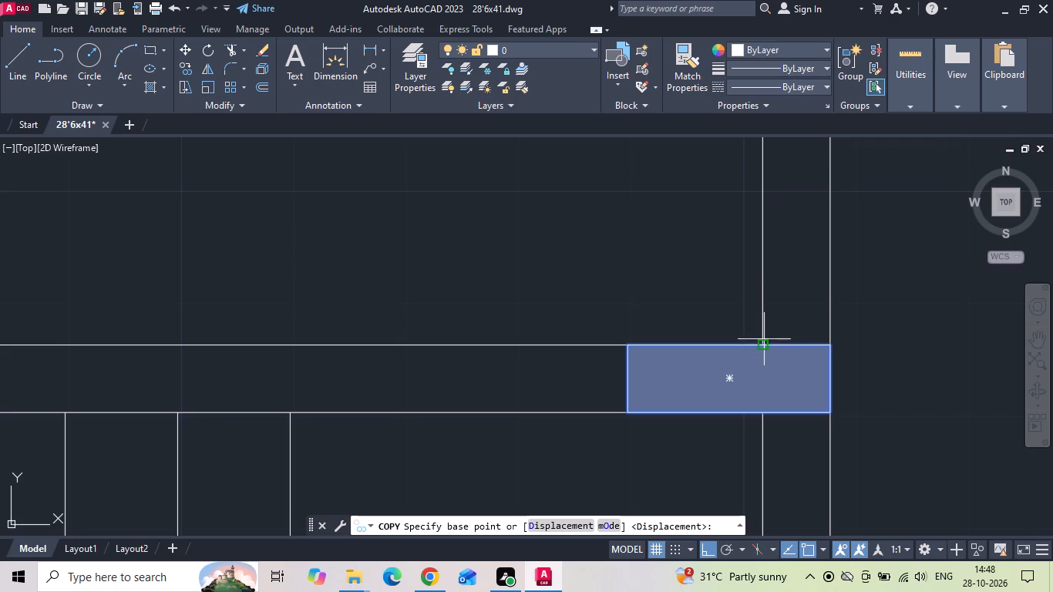
scroll(772, 372, "up", 2)
left_click_drag(741, 303, 742, 311)
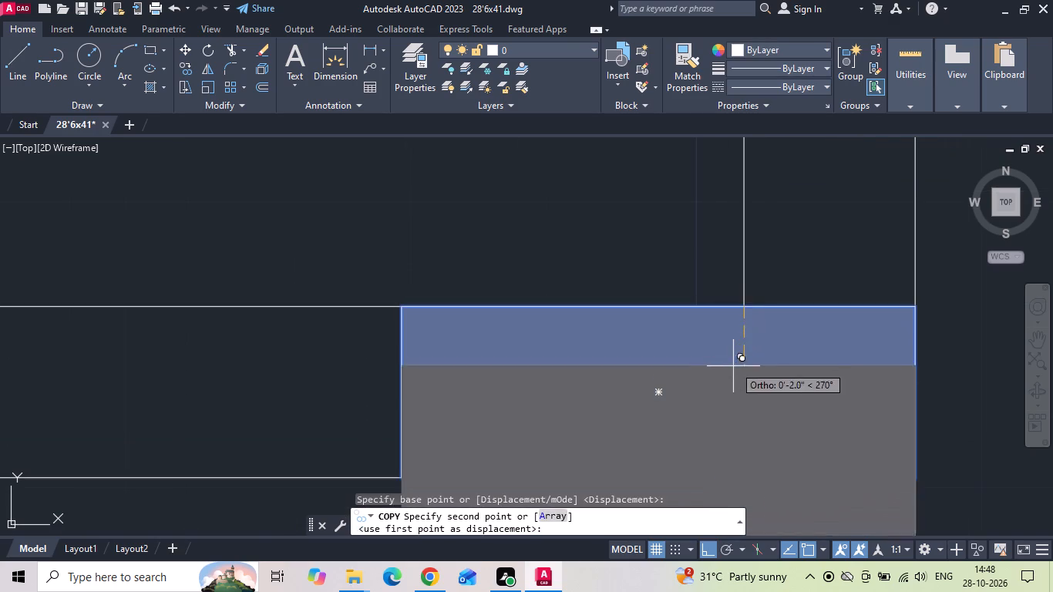
scroll(715, 386, "down", 4)
middle_click_drag(714, 227, 664, 461)
scroll(680, 358, "up", 2)
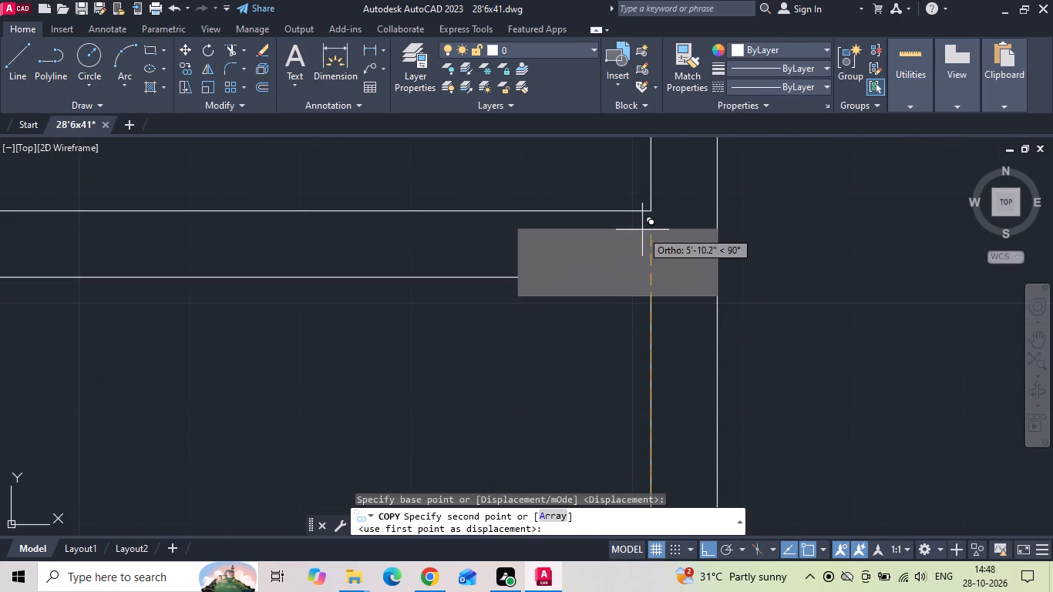
left_click(647, 204)
Place another copy of the column across the right outer wall, just below the bedroom's upper corner.
scroll(620, 388, "down", 2)
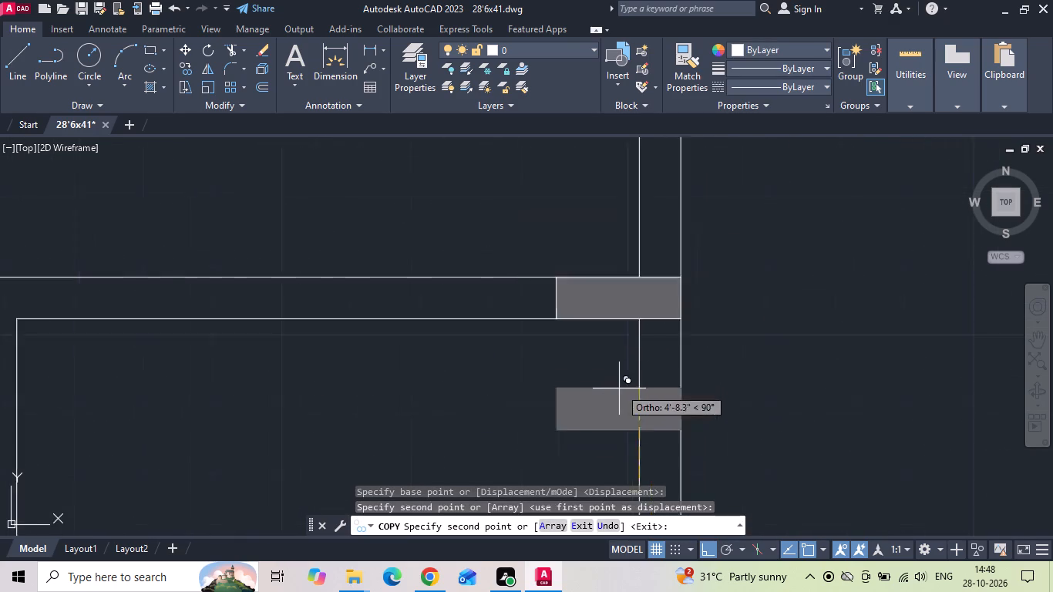
scroll(619, 389, "down", 2)
left_click(604, 178)
key("Escape")
middle_click_drag(614, 267, 725, 304)
scroll(756, 311, "down", 2)
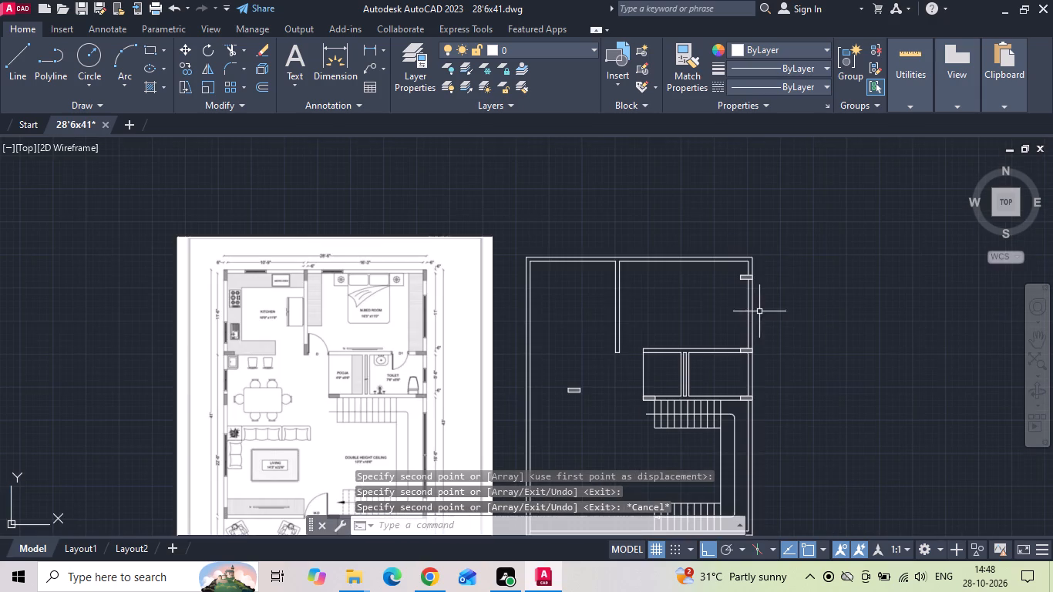
Rotate the column copy near the bedroom's upper-right corner by 270° so it stands vertical.
scroll(776, 267, "up", 3)
scroll(623, 323, "up", 1)
left_click_drag(621, 270, 594, 334)
left_click(594, 335)
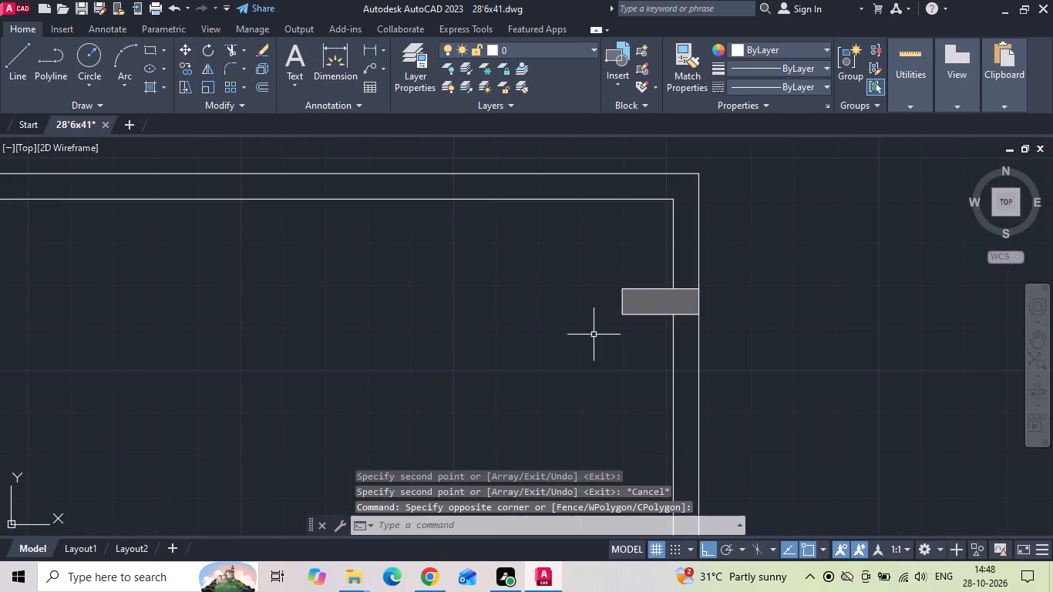
left_click_drag(630, 274, 599, 322)
left_click(577, 340)
right_click(577, 340)
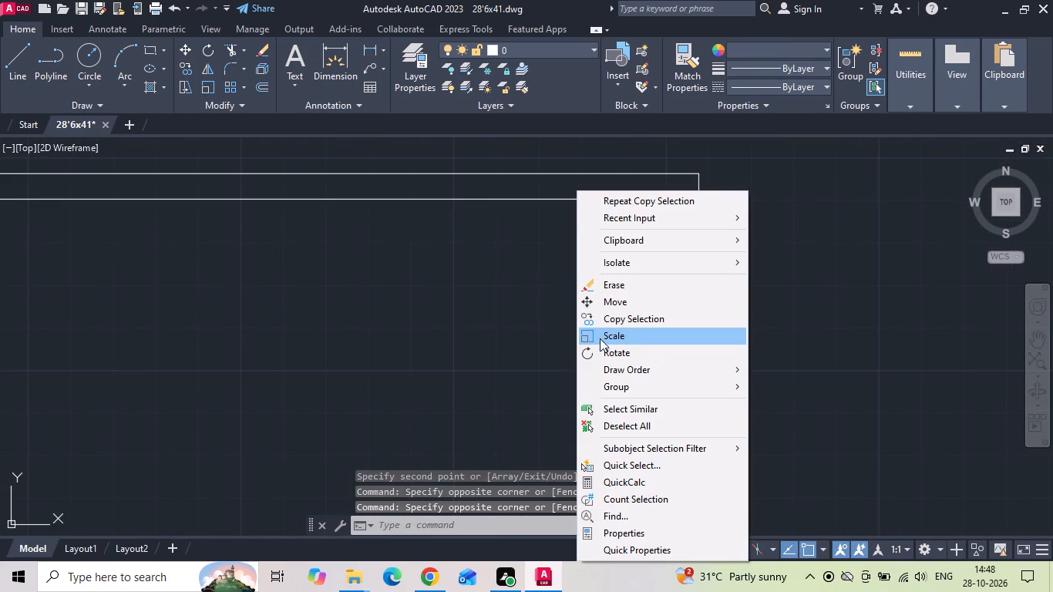
left_click(601, 352)
left_click(598, 347)
left_click(605, 364)
Move the vertical column by its upper-right corner to the plan's upper-right outer corner.
left_click_drag(660, 351, 654, 362)
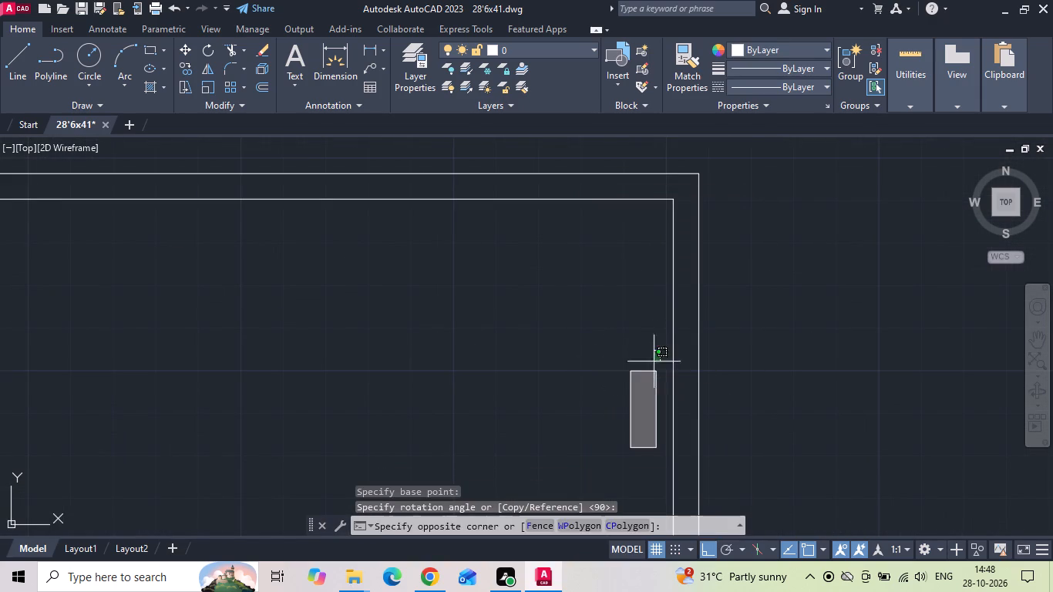
left_click_drag(654, 362, 616, 389)
left_click(611, 394)
right_click(610, 395)
left_click(666, 137)
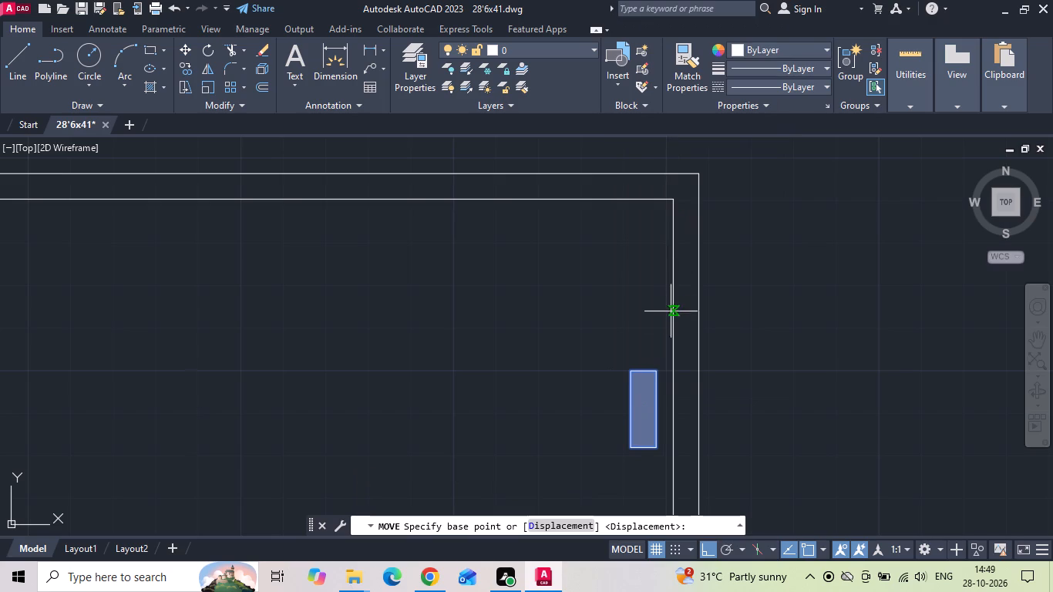
left_click(658, 368)
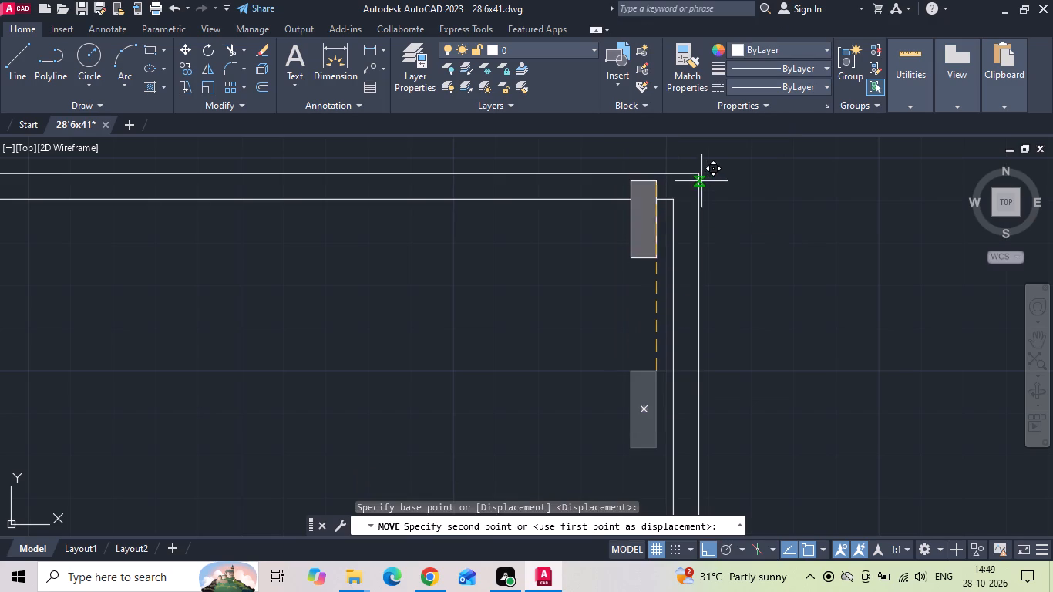
left_click(701, 176)
Copy the vertical corner column along the top wall to the kitchen-bedroom partition and to the left outer wall's inner corner.
left_click(687, 269)
left_click(678, 240)
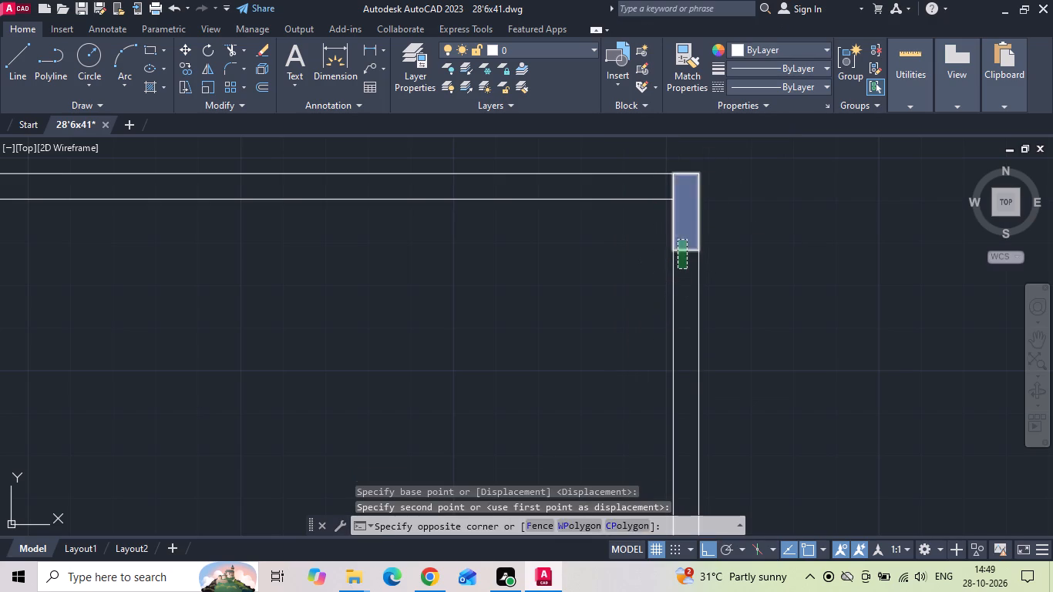
right_click(678, 238)
left_click(701, 319)
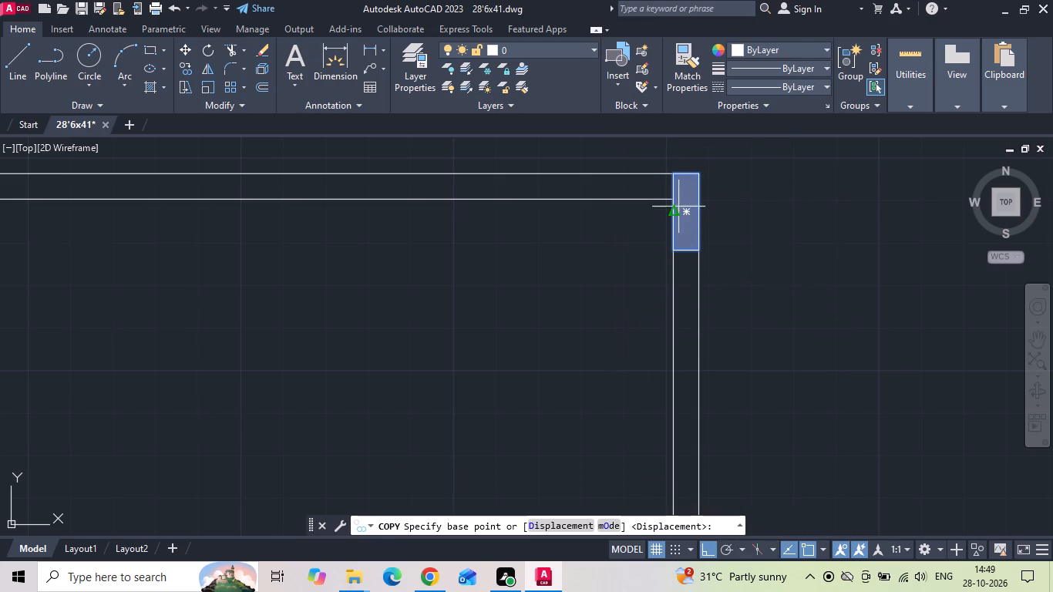
left_click(673, 199)
scroll(688, 200, "down", 2)
scroll(388, 209, "up", 2)
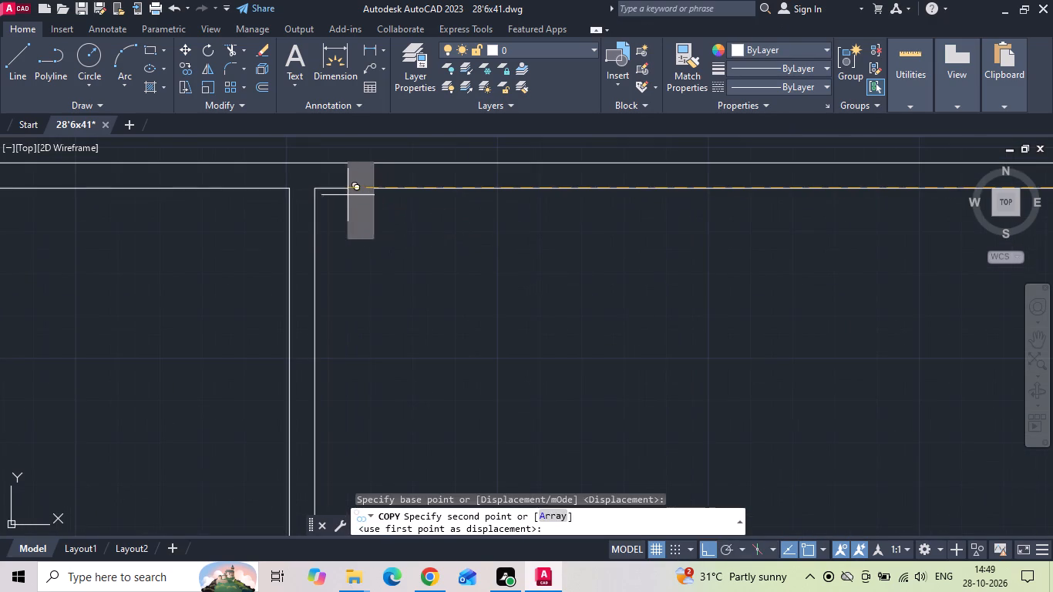
left_click(288, 190)
middle_click_drag(269, 192, 800, 198)
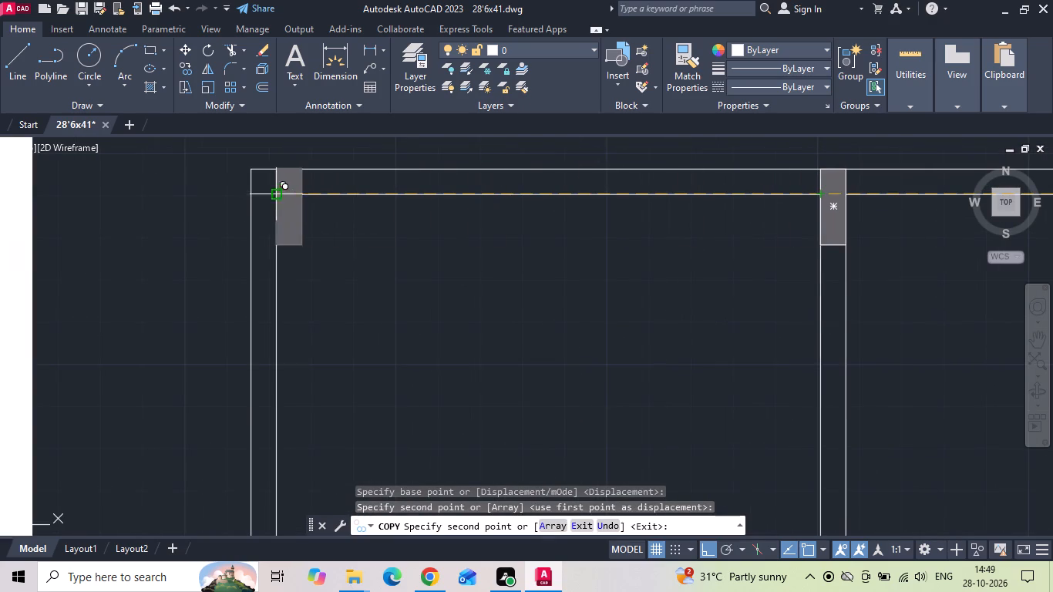
left_click(275, 195)
key("Escape")
Move the column at the kitchen corner by its upper-left corner to the plan's upper-left outer corner.
scroll(291, 200, "up", 1)
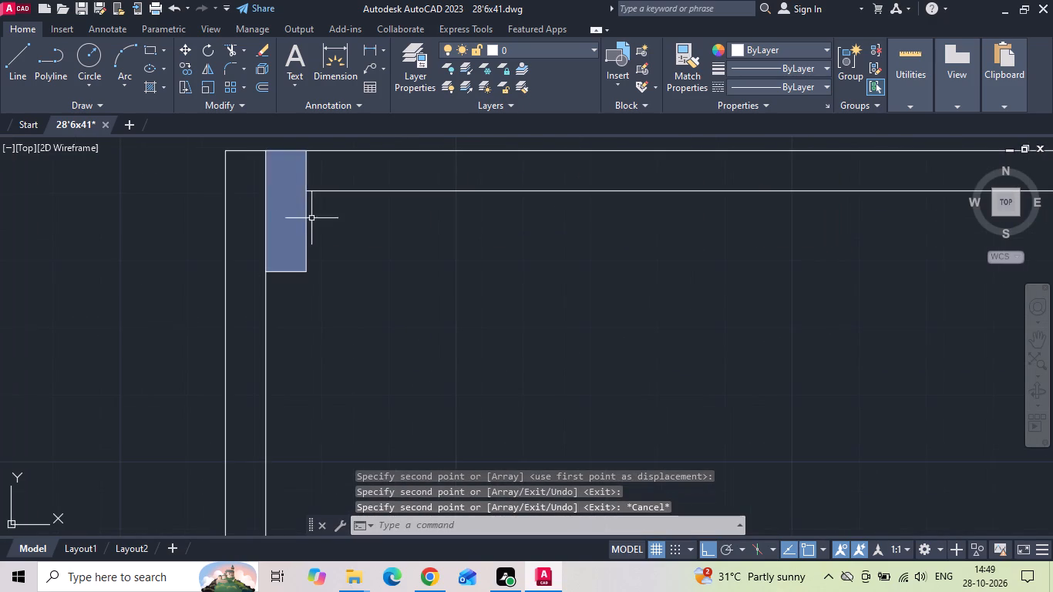
left_click_drag(322, 239, 303, 263)
left_click(299, 274)
right_click(299, 274)
left_click(362, 299)
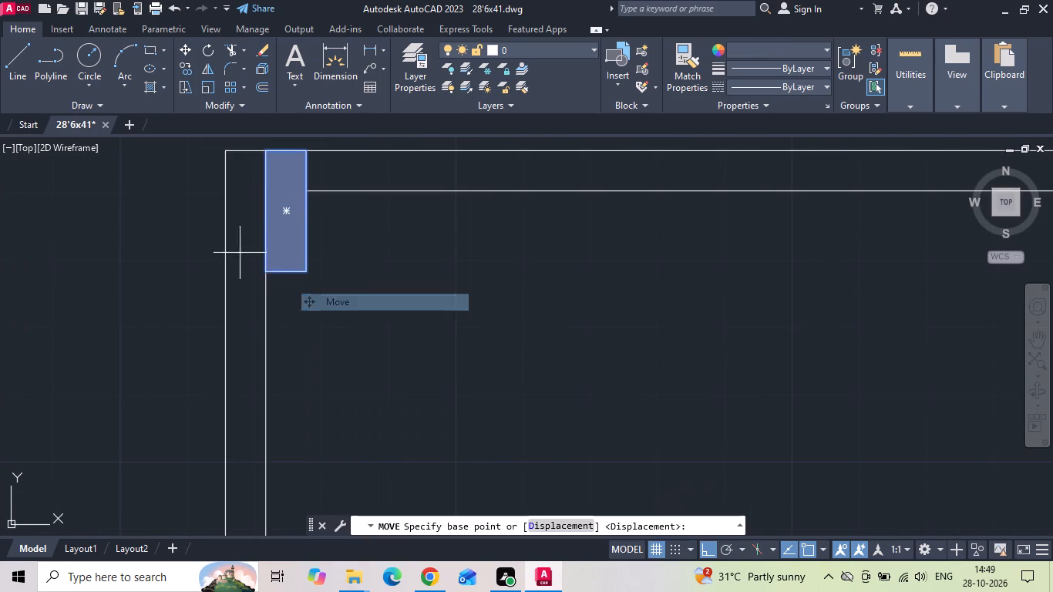
middle_click_drag(235, 246, 283, 315)
scroll(292, 247, "up", 2)
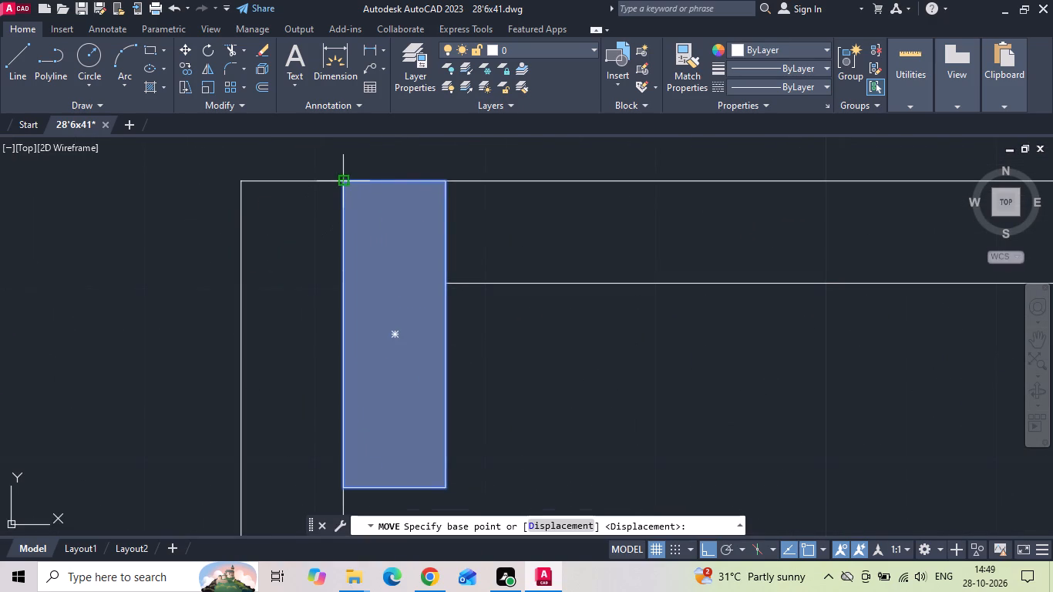
left_click(343, 182)
left_click(237, 181)
Rotate the loose column in the open hall area by 270° so it stands vertical.
scroll(421, 209, "down", 7)
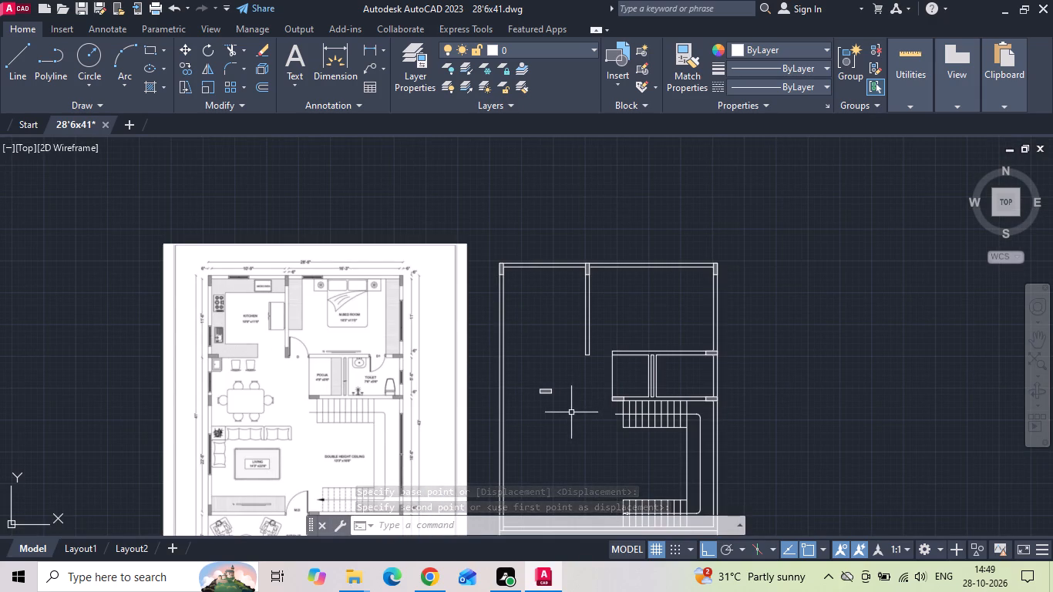
scroll(570, 409, "up", 1)
left_click(538, 395)
middle_click_drag(511, 348, 540, 247)
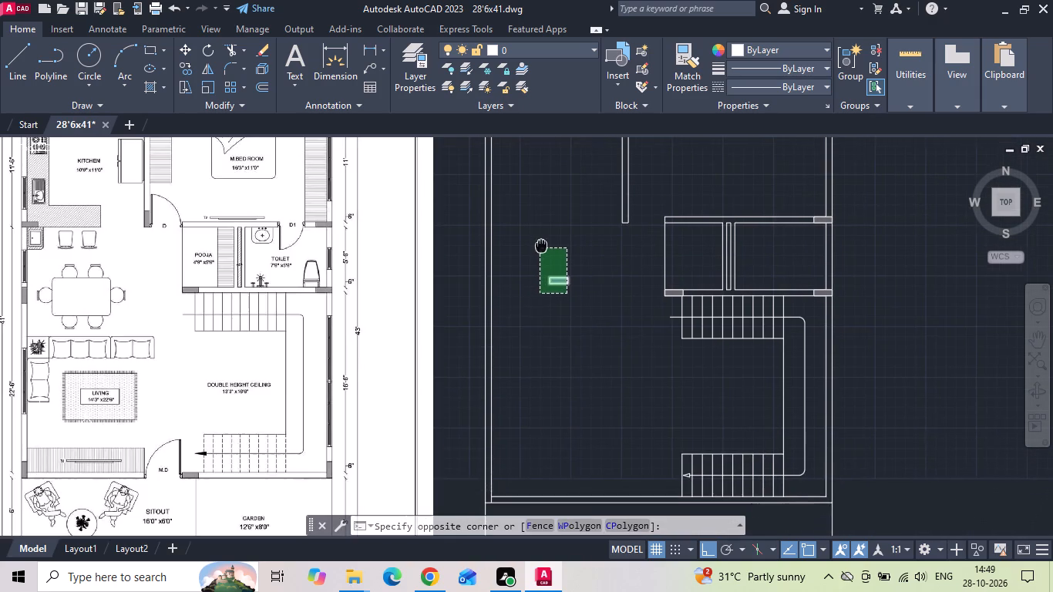
left_click(548, 233)
right_click(548, 233)
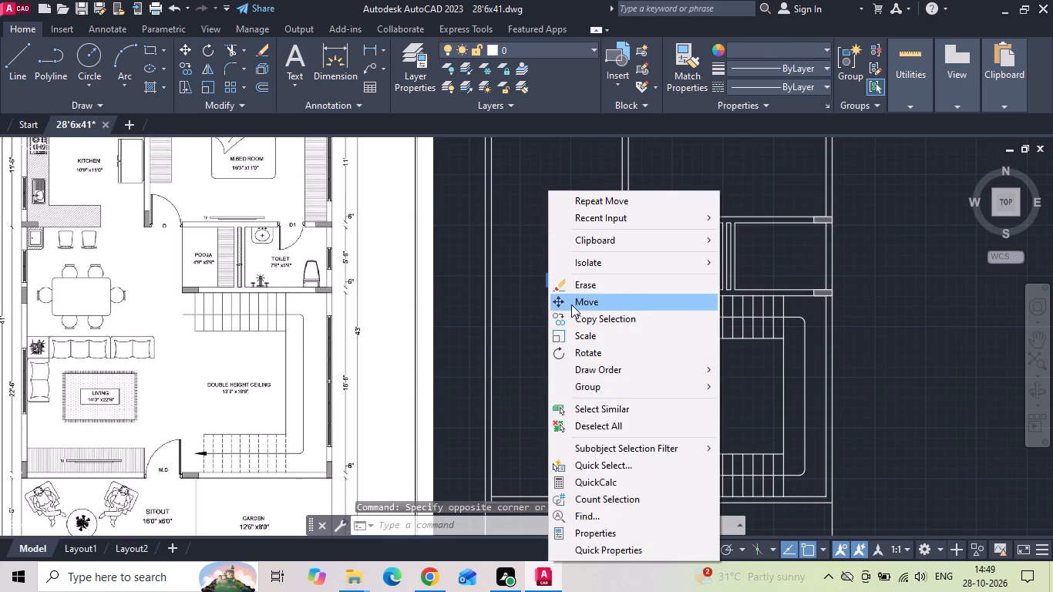
left_click_drag(577, 358, 574, 351)
left_click_drag(563, 237, 564, 249)
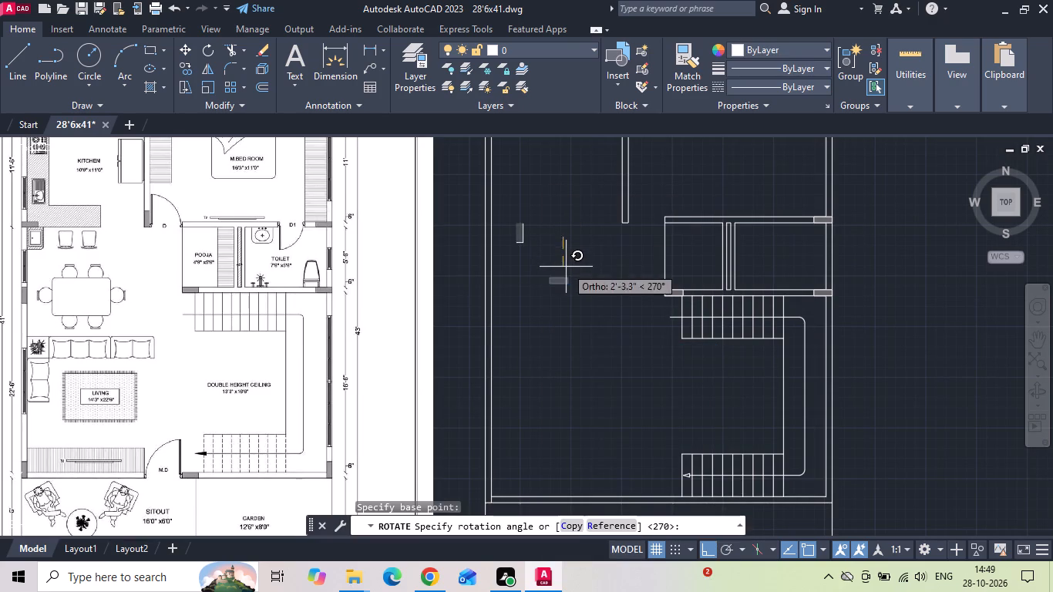
left_click(559, 288)
Copy the loose vertical column by its lower-left corner to the lower-left end of the kitchen-bedroom partition wall.
left_click_drag(540, 215, 537, 233)
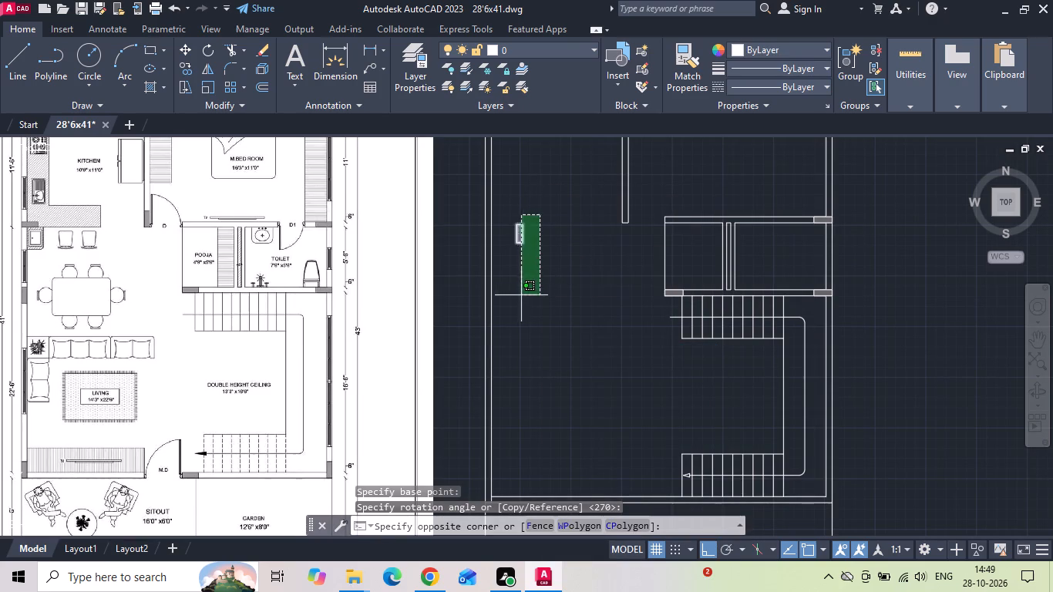
left_click(508, 292)
right_click(507, 292)
left_click(533, 318)
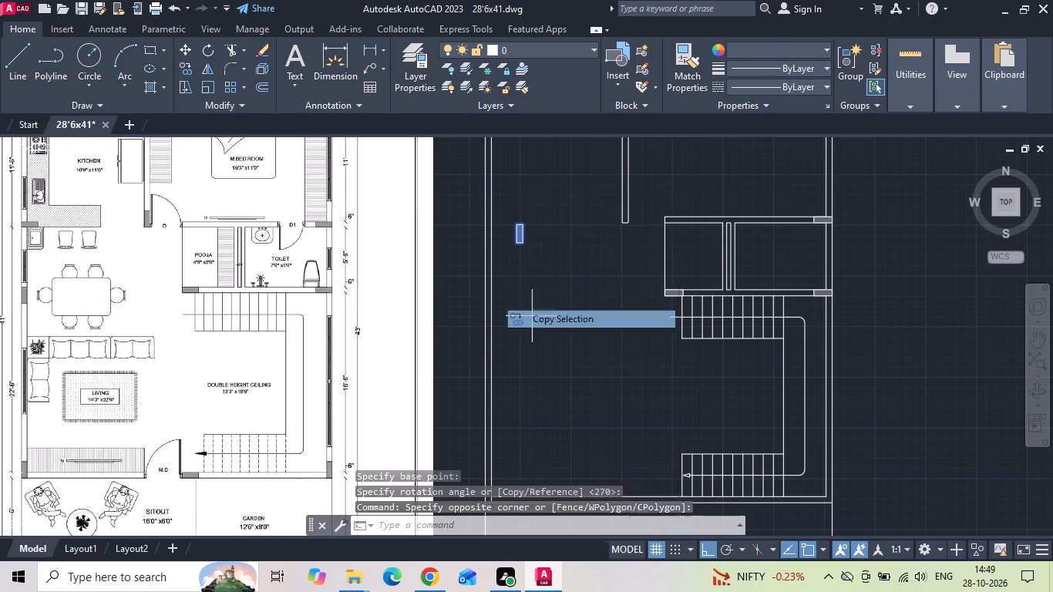
scroll(507, 176, "up", 2)
left_click_drag(522, 342, 534, 345)
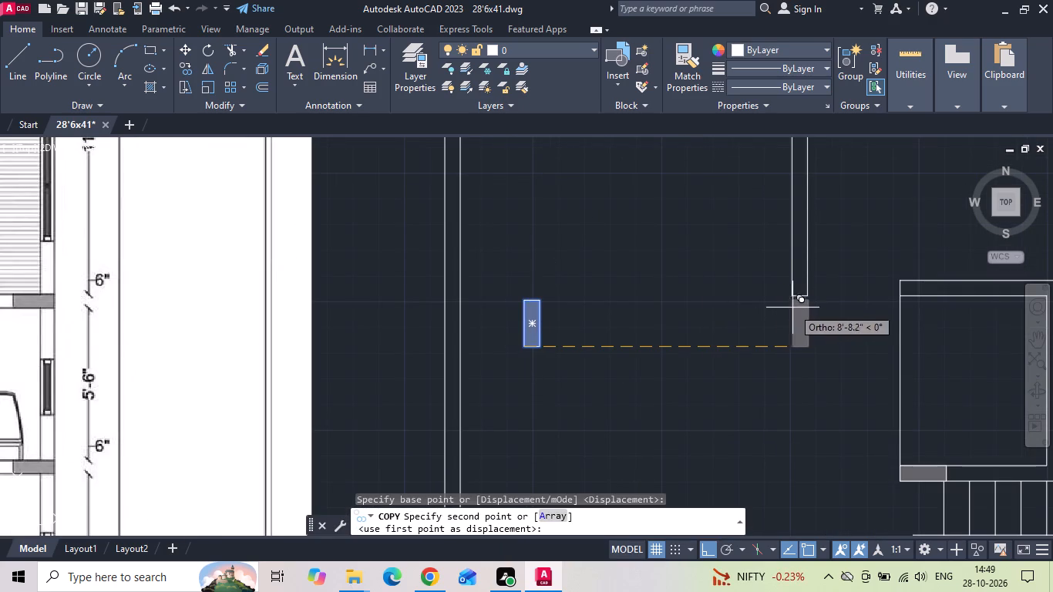
left_click(789, 292)
scroll(761, 304, "up", 1)
middle_click_drag(754, 304, 274, 304)
scroll(274, 304, "down", 2)
key("Escape")
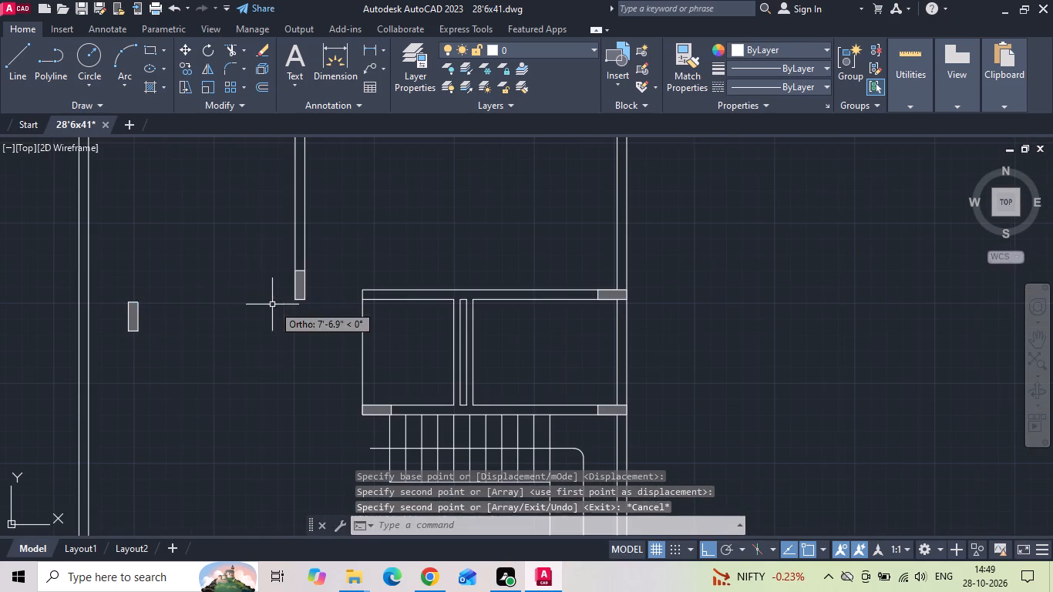
Erase the loose vertical column left in the open hall area.
left_click_drag(195, 290, 146, 347)
left_click(119, 369)
key("Delete")
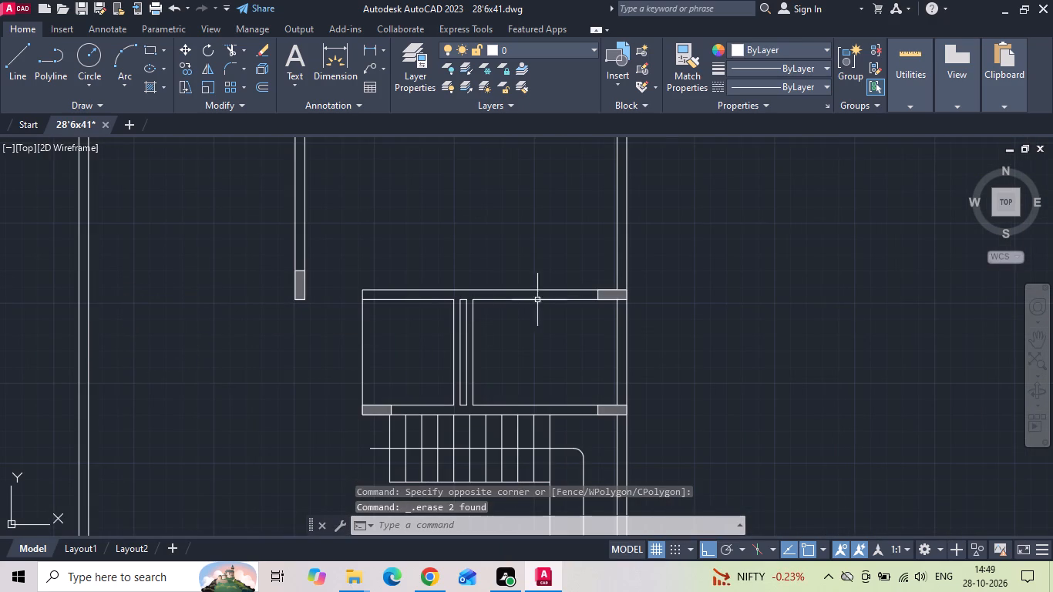
Copy the column at the toilet's top wall by its upper-left corner horizontally to the left outer wall's outer face.
scroll(605, 293, "up", 3)
left_click_drag(667, 264, 665, 294)
left_click(665, 294)
right_click(665, 295)
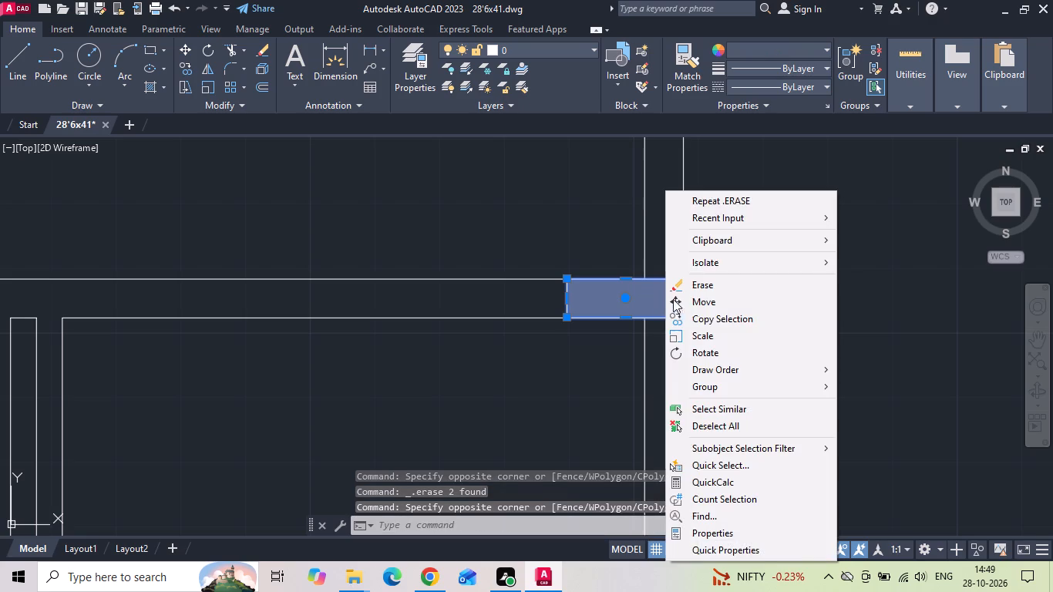
left_click(688, 317)
left_click(566, 278)
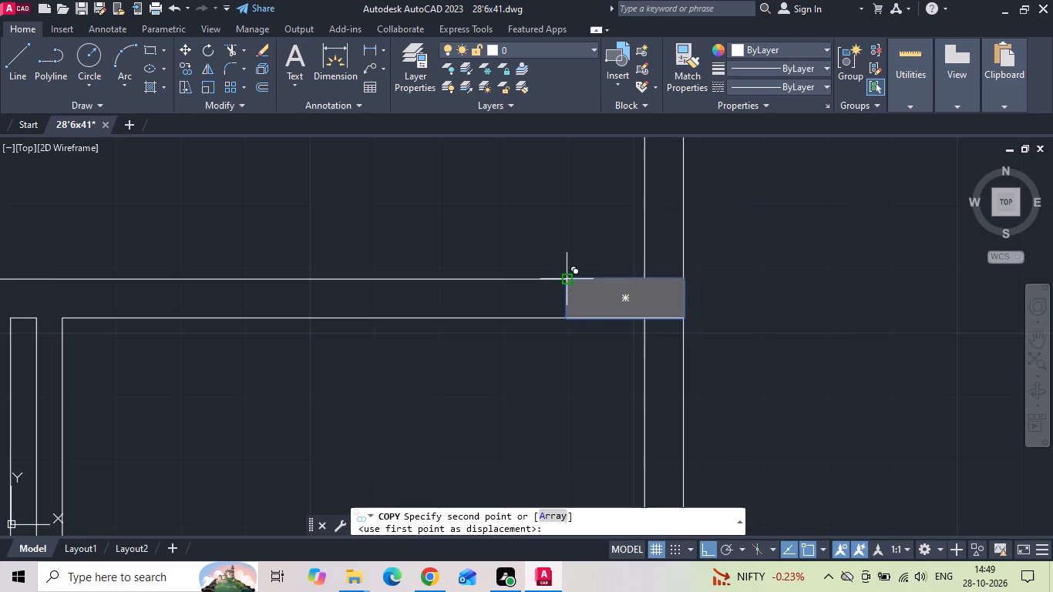
scroll(486, 288, "down", 1)
middle_click_drag(321, 303, 965, 291)
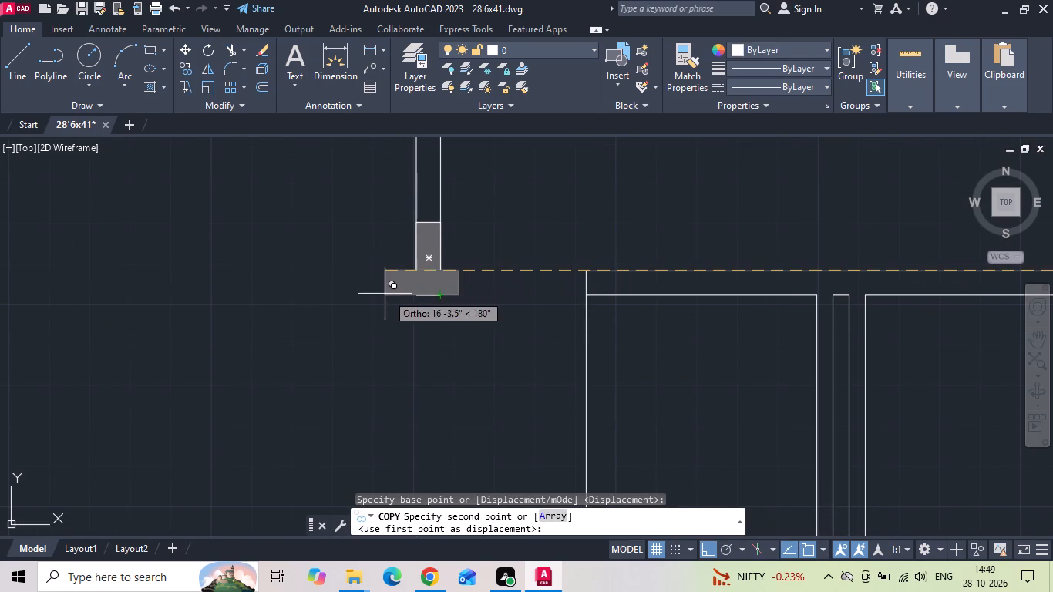
middle_click_drag(267, 293, 893, 302)
scroll(500, 292, "up", 3)
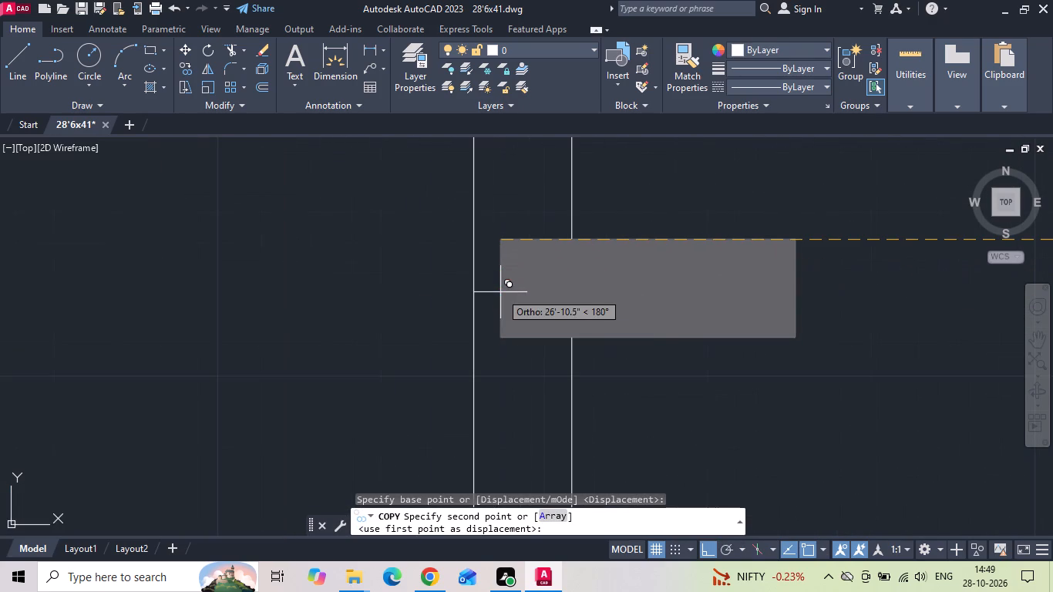
left_click(475, 241)
scroll(485, 239, "down", 3)
scroll(634, 240, "down", 4)
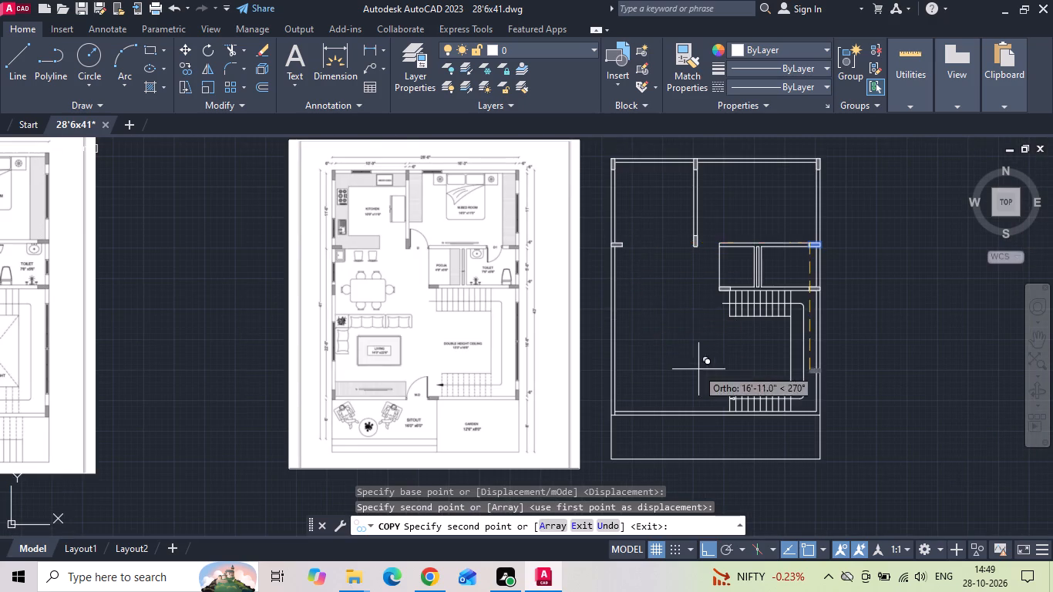
scroll(720, 388, "up", 1)
key("Escape")
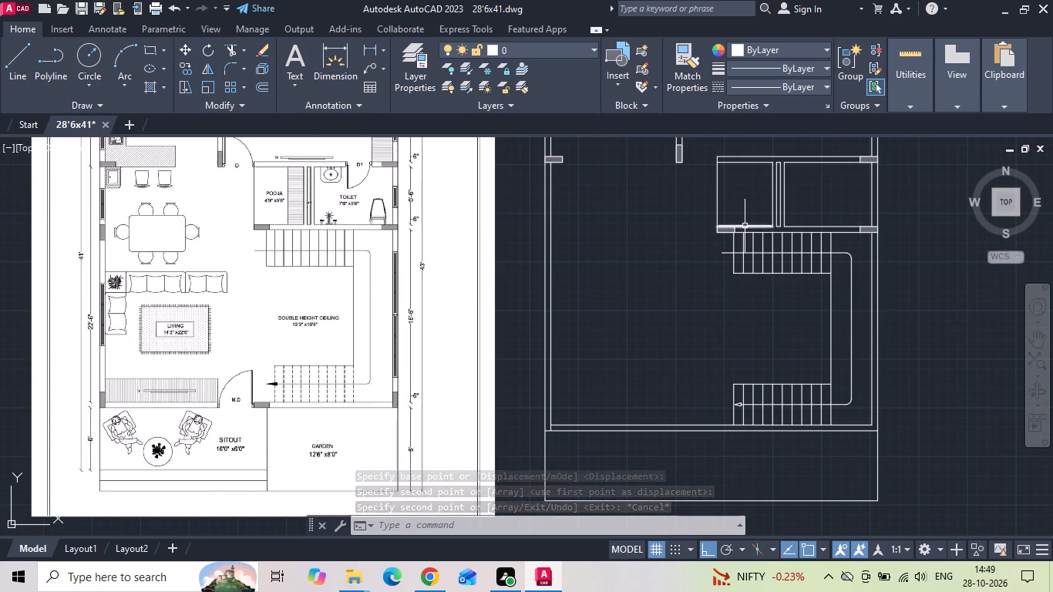
Copy the column at the pooja room's lower-left corner by its lower-right corner straight down to the front wall's outer face.
scroll(750, 219, "up", 3)
left_click_drag(685, 257, 672, 264)
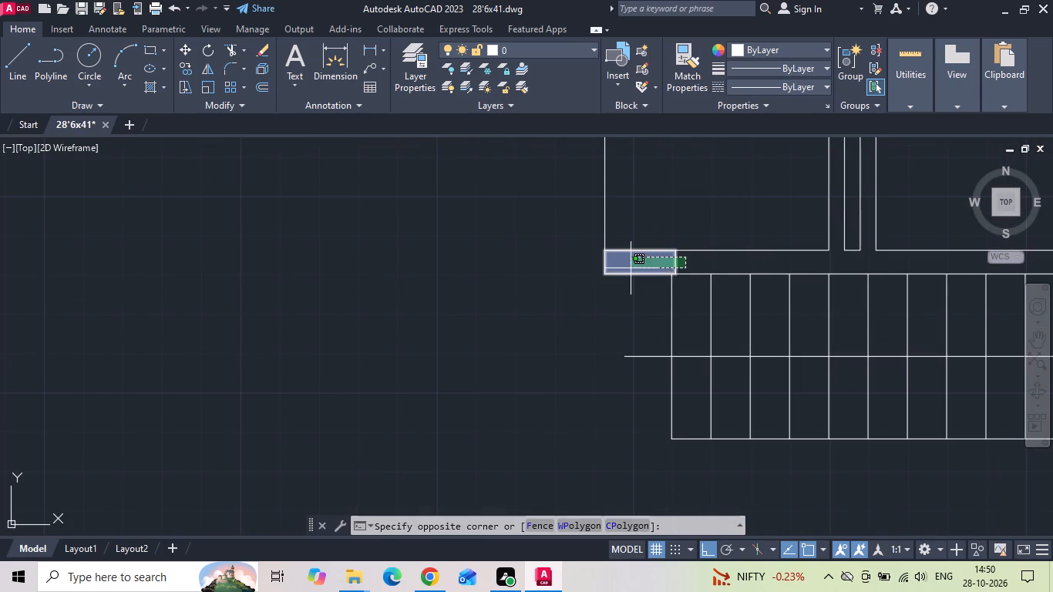
left_click(631, 267)
right_click(631, 267)
left_click(678, 319)
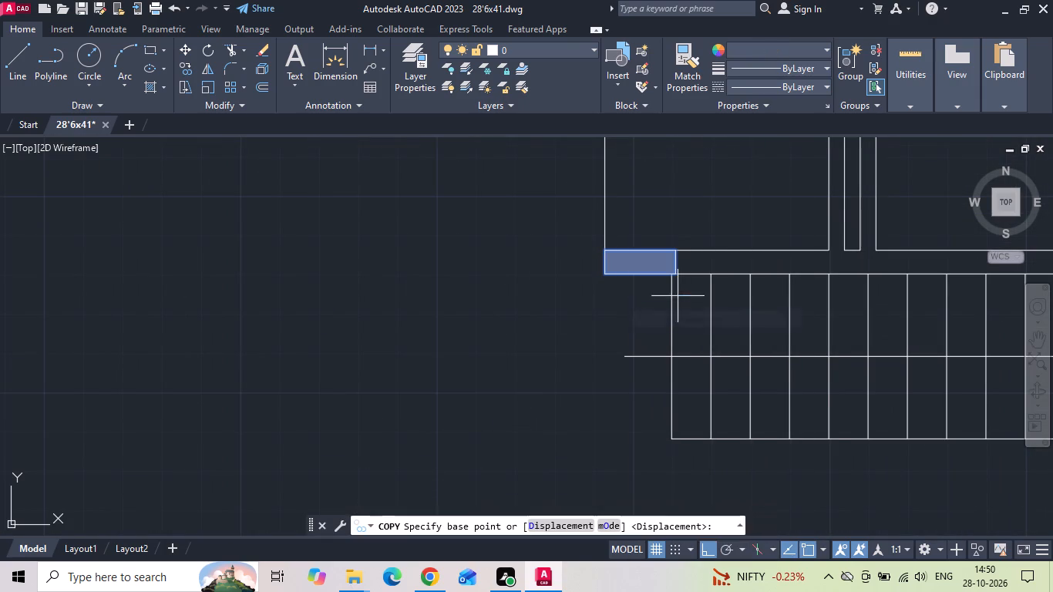
scroll(677, 280, "up", 3)
left_click(668, 251)
scroll(668, 252, "down", 4)
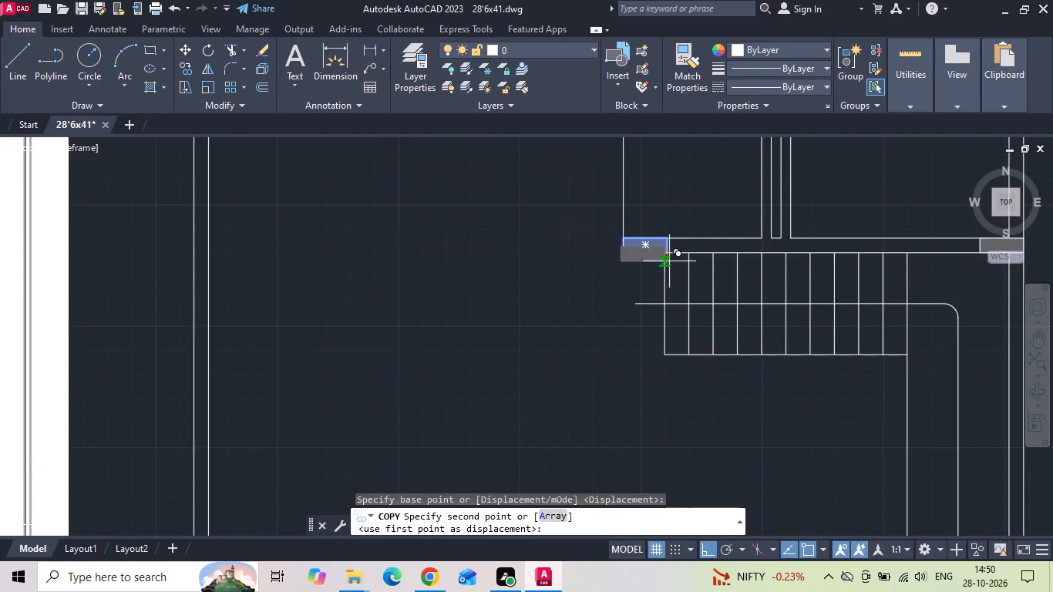
middle_click_drag(677, 353, 675, 200)
scroll(675, 196, "down", 1)
scroll(688, 442, "up", 4)
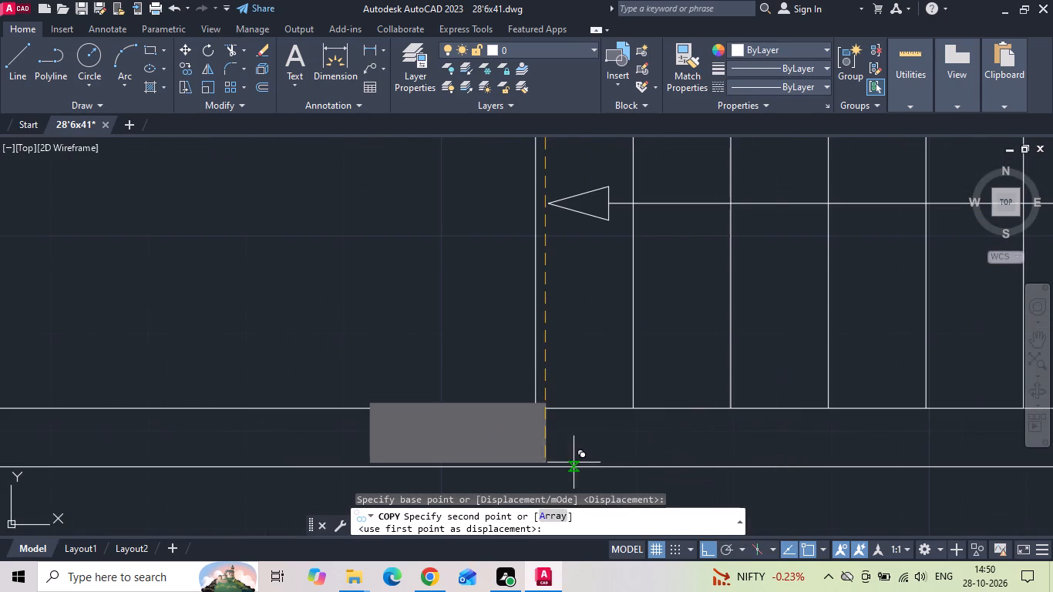
left_click(541, 467)
scroll(615, 456, "down", 4)
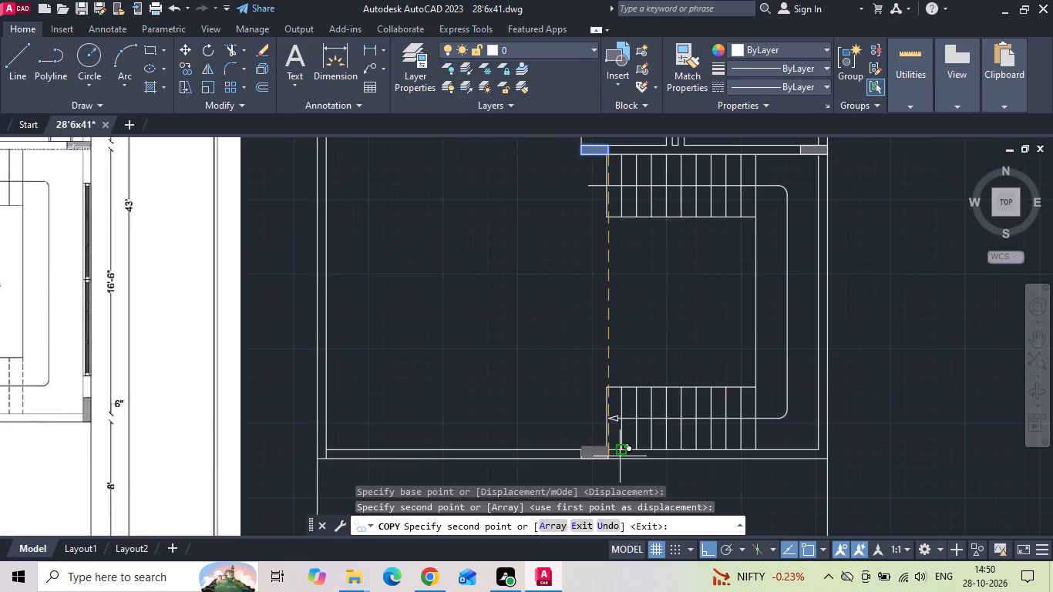
scroll(620, 459, "down", 1)
key("Escape")
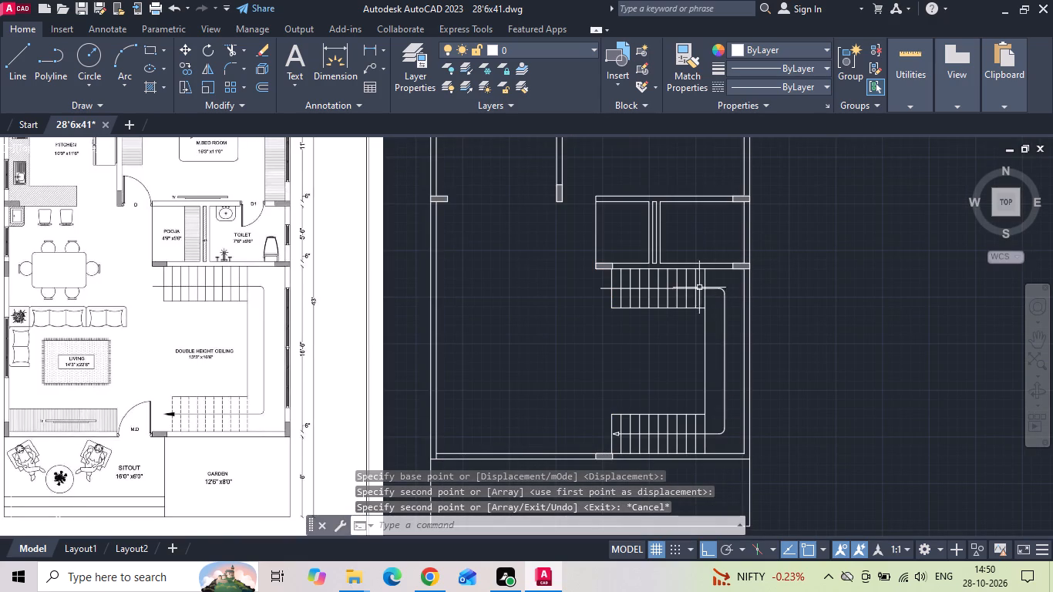
Copy the vertical column at the bedroom's top-right corner by its lower-right corner to the front wall's right outer corner.
middle_click_drag(653, 329, 638, 406)
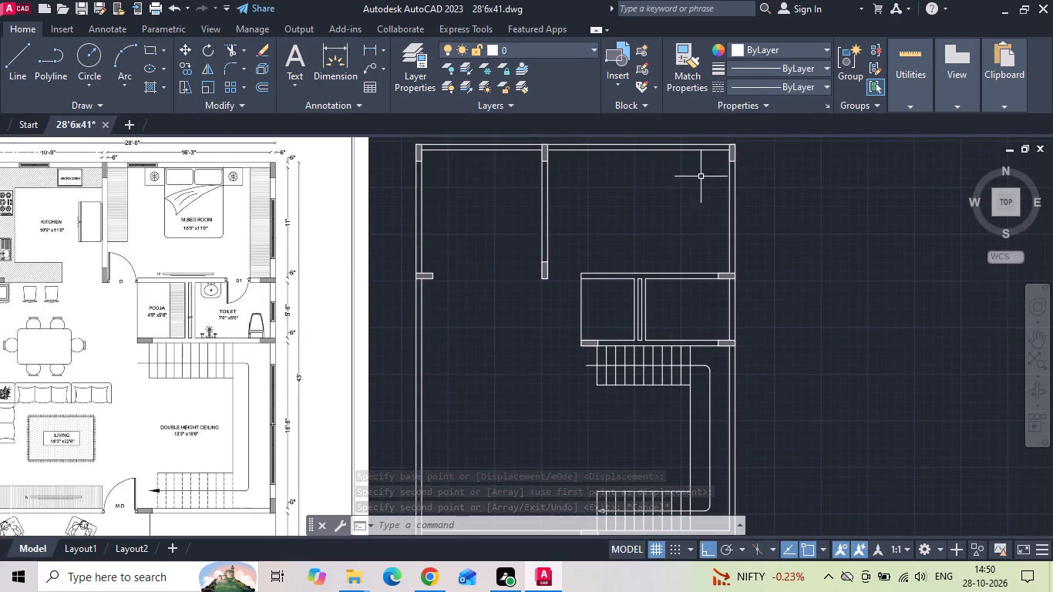
scroll(717, 146, "up", 7)
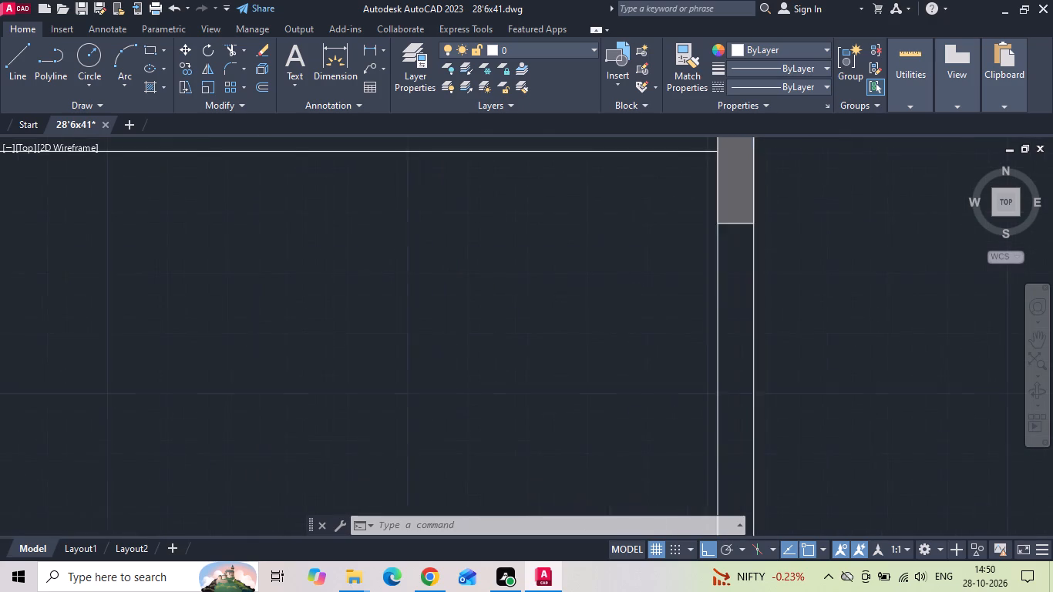
left_click(739, 300)
left_click(726, 247)
right_click(726, 247)
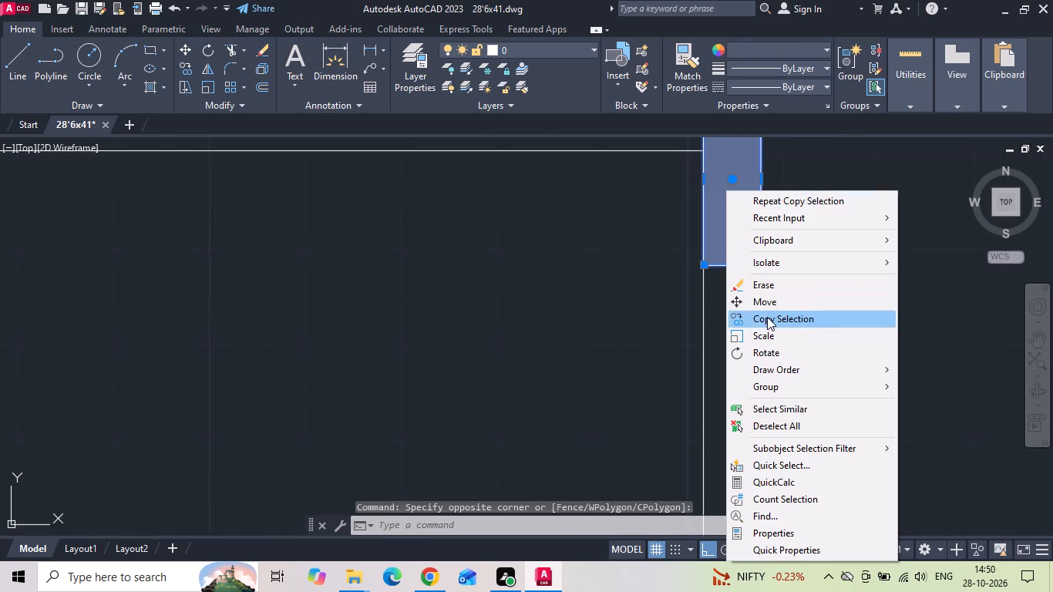
left_click(767, 317)
left_click(762, 264)
scroll(760, 260, "down", 4)
middle_click_drag(758, 343, 752, 312)
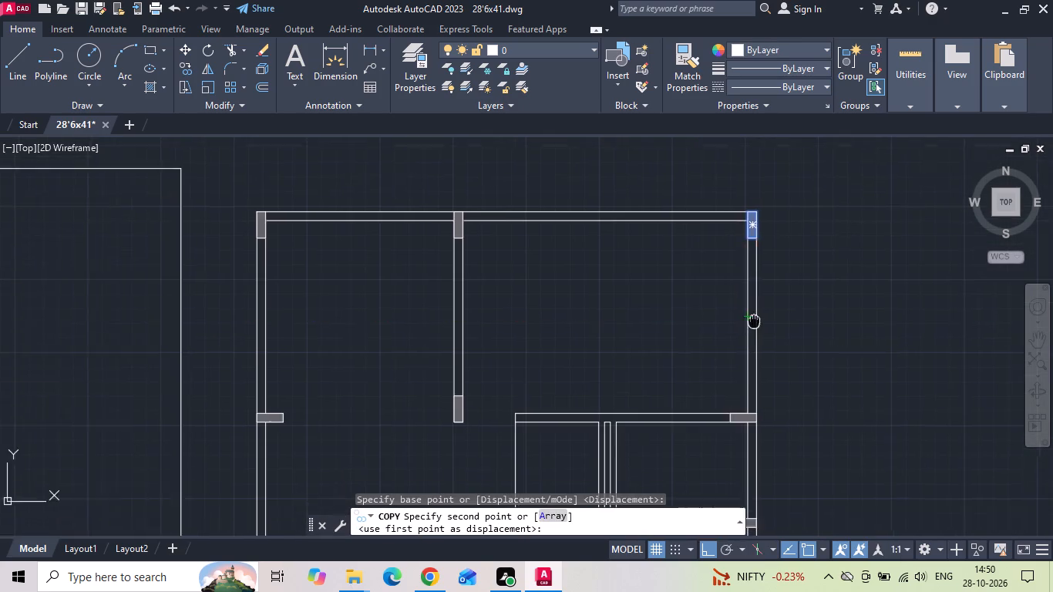
middle_click_drag(752, 312, 737, 174)
middle_click_drag(742, 382, 728, 224)
middle_click_drag(708, 396, 701, 239)
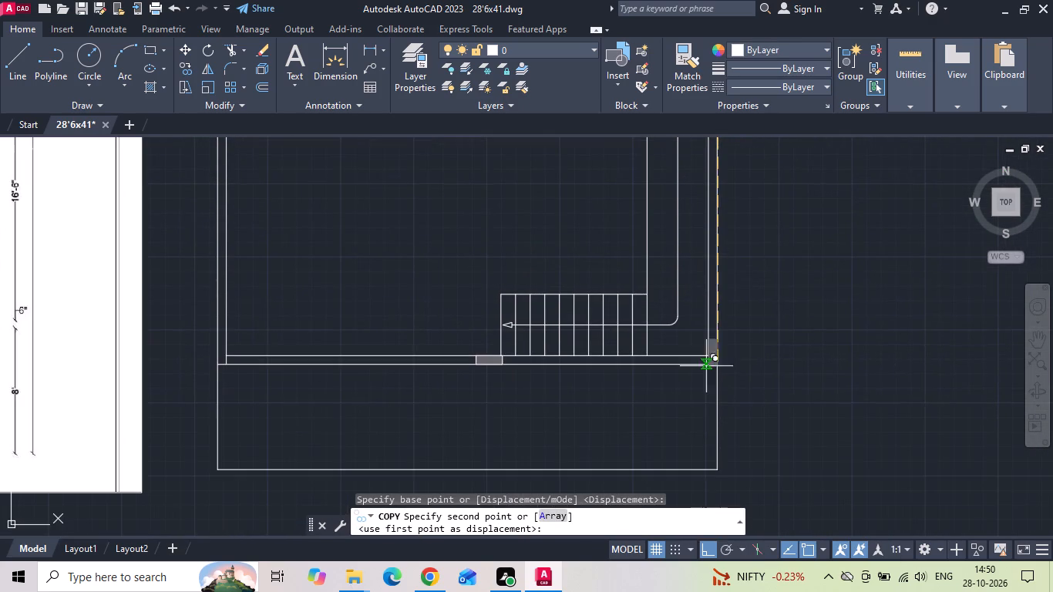
scroll(707, 362, "up", 3)
left_click(738, 382)
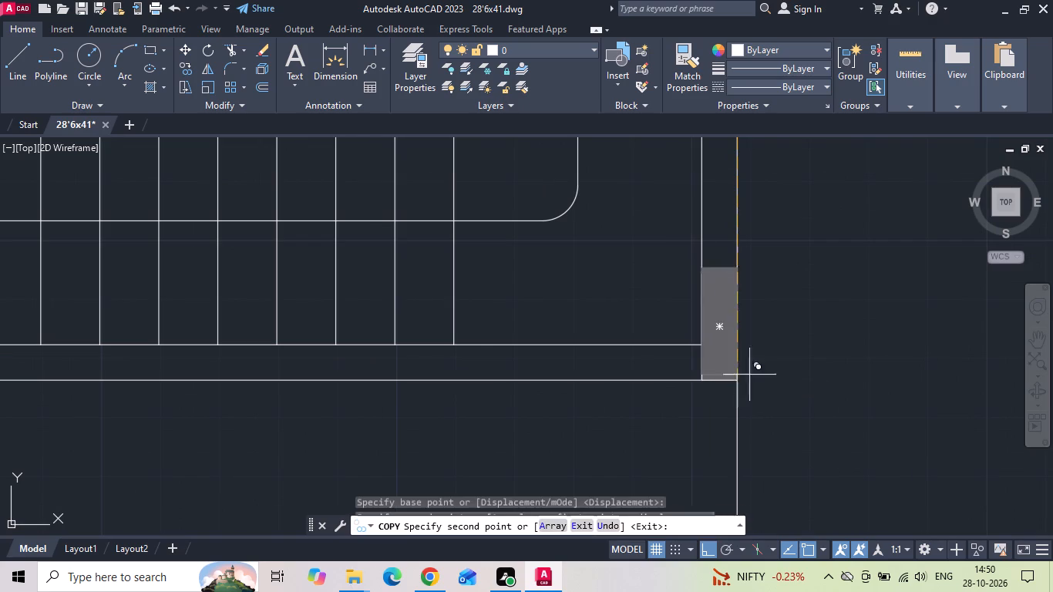
Place another copy of the vertical column at the front wall's left outer corner, aligned with the left wall's inner face.
scroll(756, 369, "down", 2)
middle_click_drag(349, 376, 934, 345)
scroll(565, 348, "up", 3)
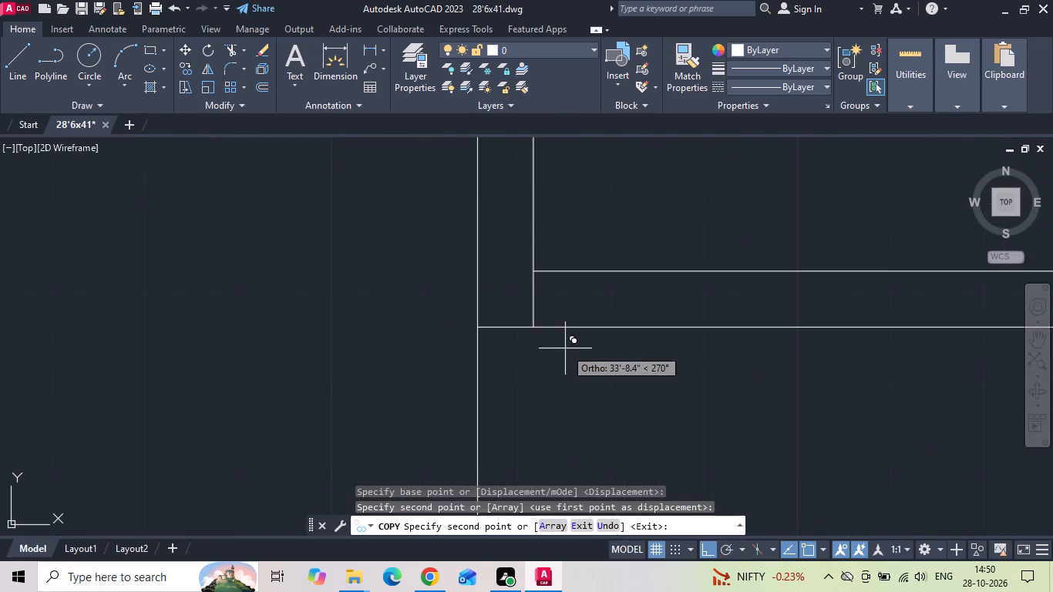
left_click(532, 327)
key("Escape")
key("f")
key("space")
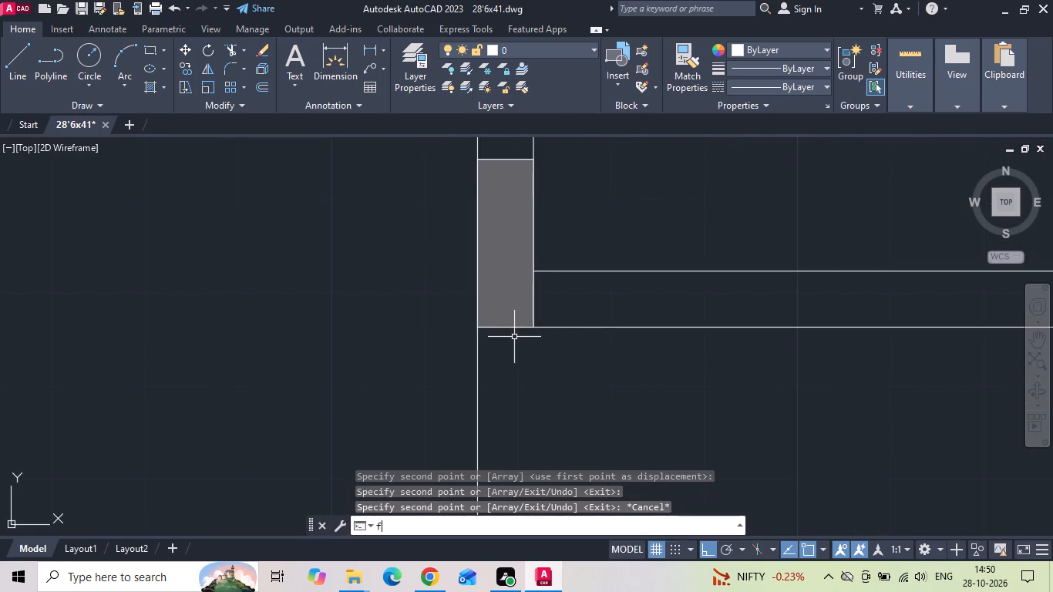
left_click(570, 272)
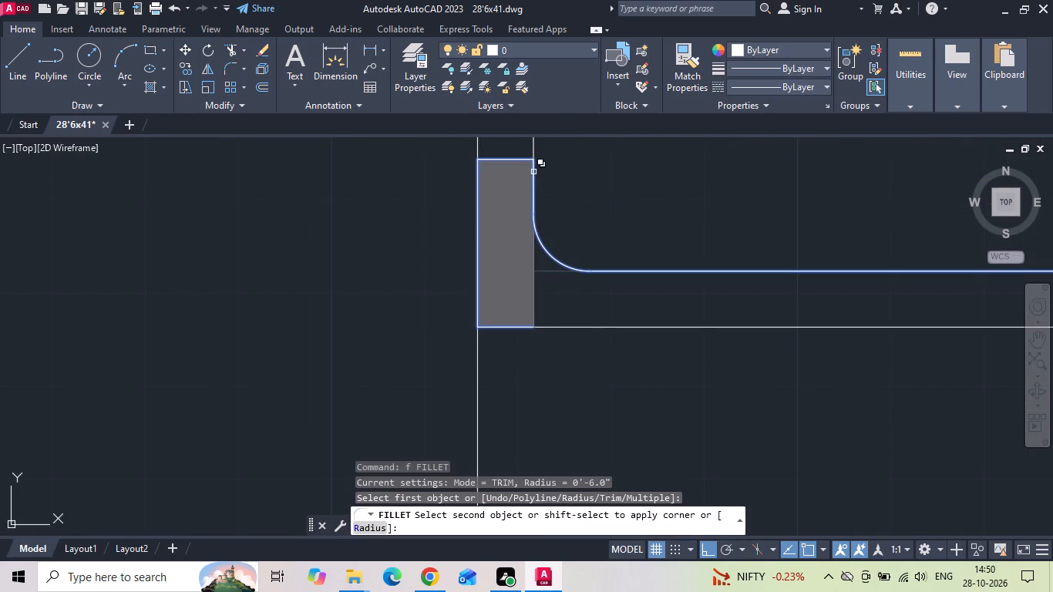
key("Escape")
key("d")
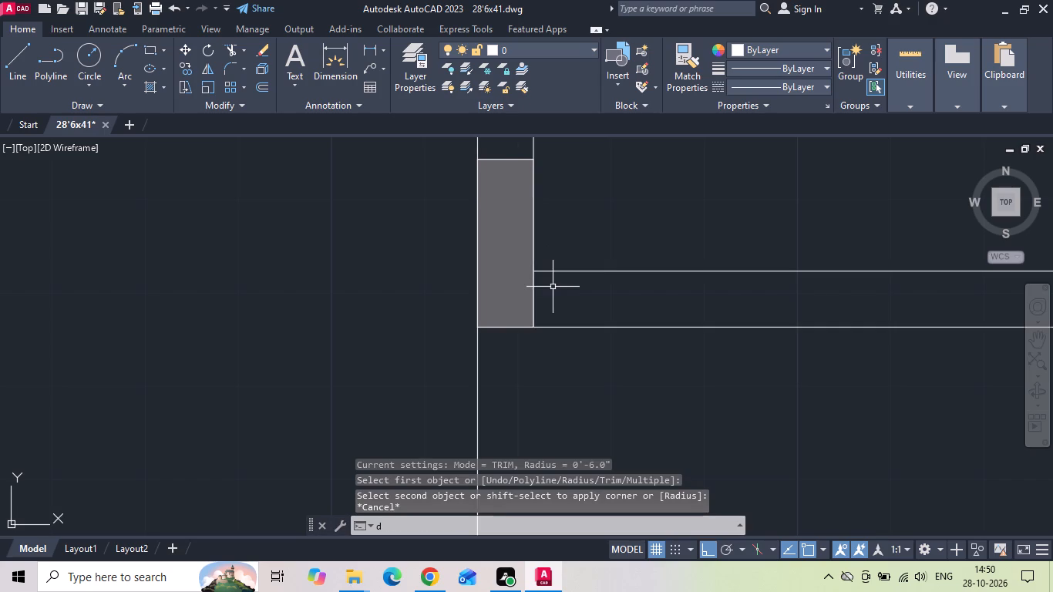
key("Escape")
Fillet the inner lines of the front wall and left outer wall with radius 0 to form a sharp corner.
type("f r 0")
key("space")
left_click(577, 271)
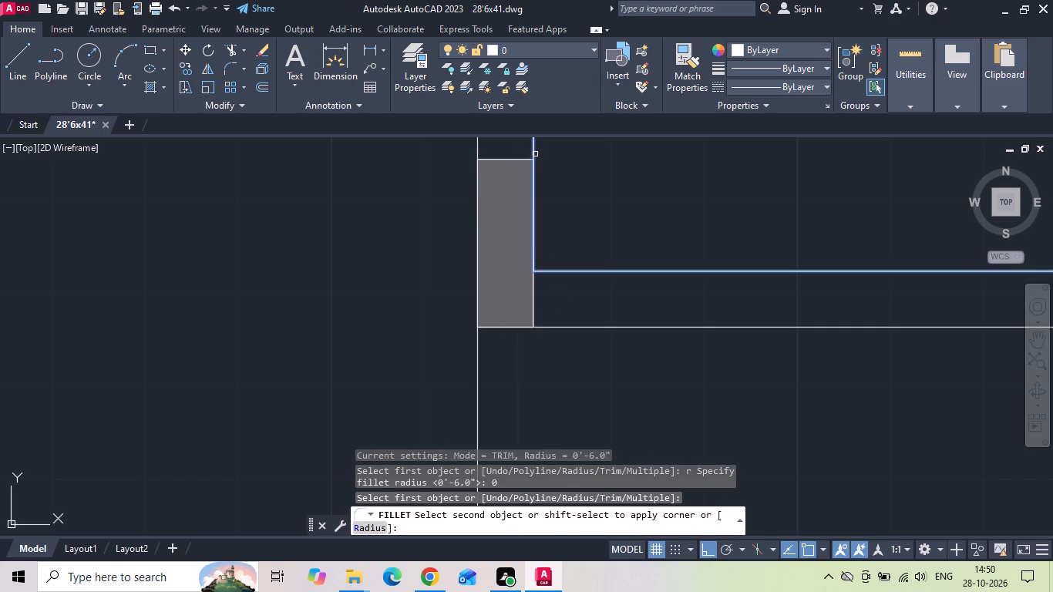
left_click(535, 153)
scroll(545, 304, "down", 4)
scroll(542, 388, "down", 2)
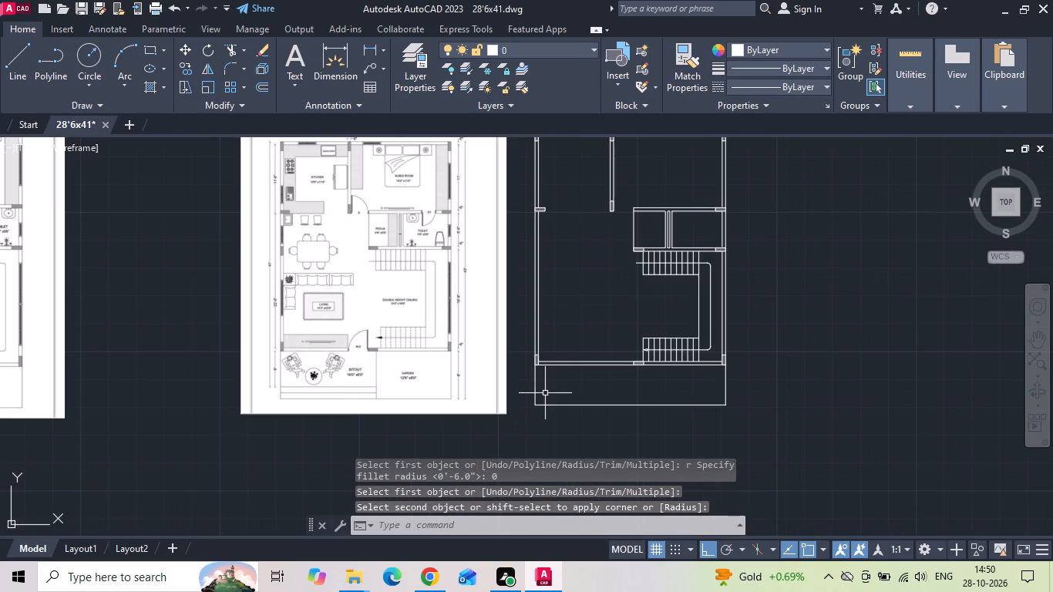
key("Escape")
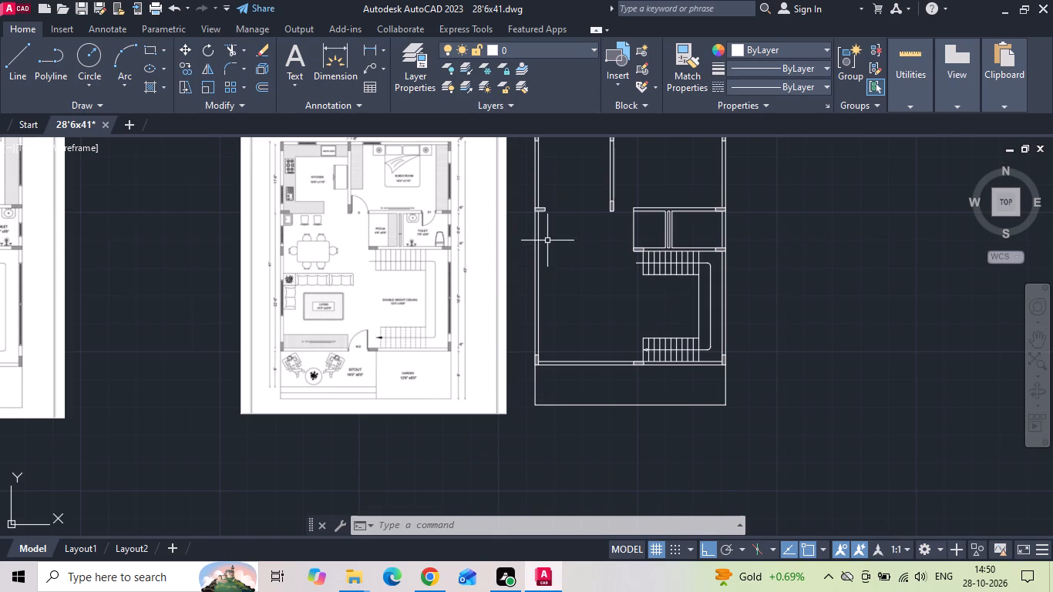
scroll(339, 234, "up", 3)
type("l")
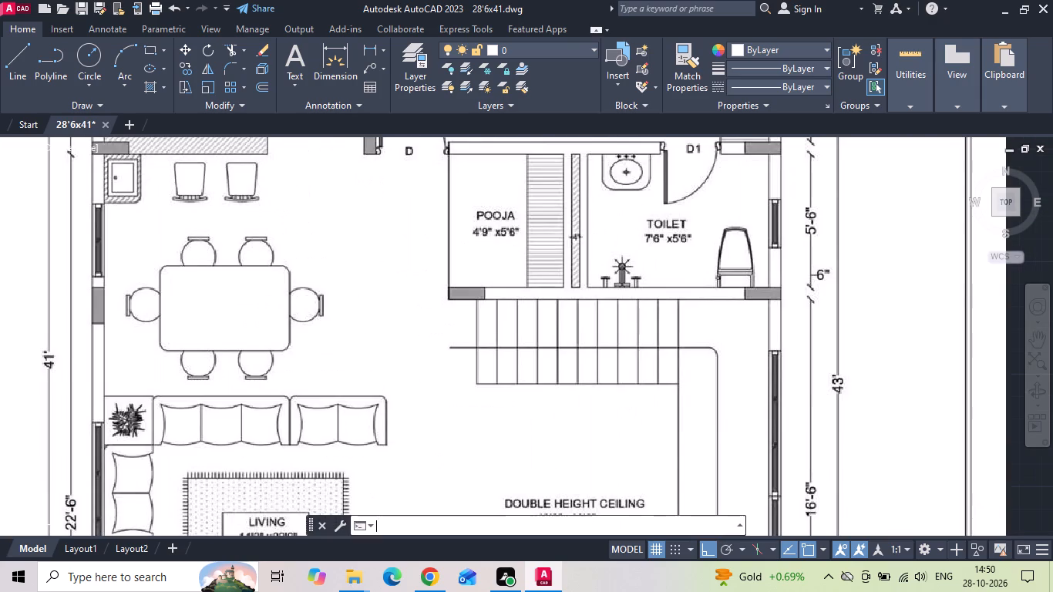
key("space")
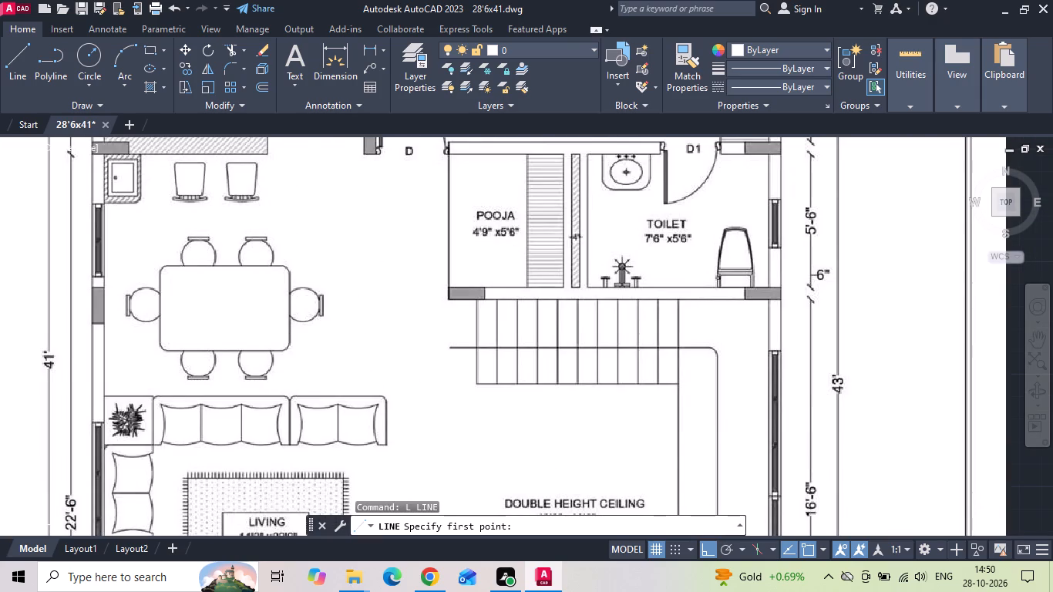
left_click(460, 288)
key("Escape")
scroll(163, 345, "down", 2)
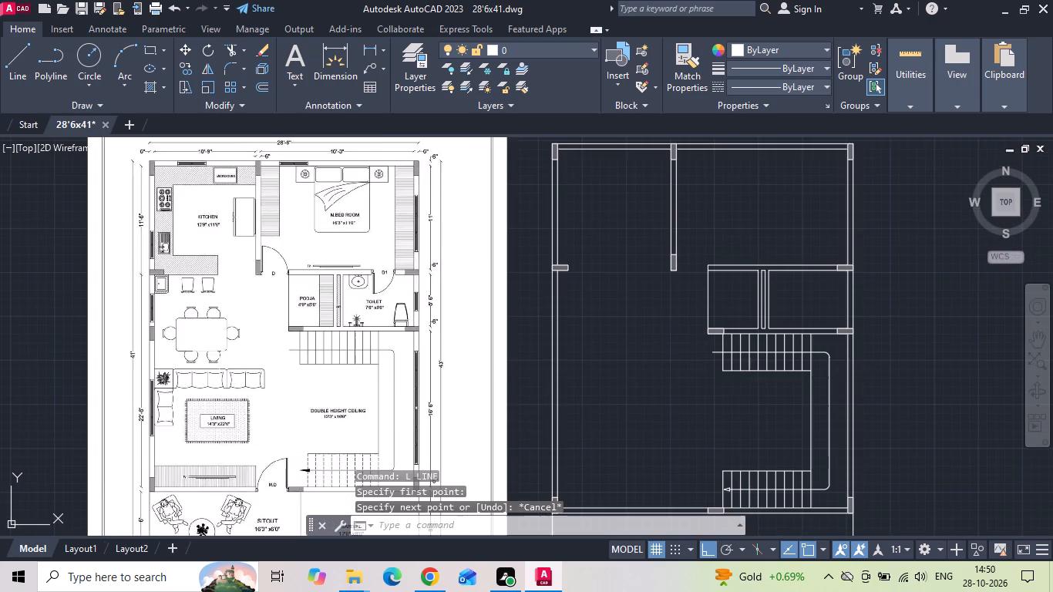
Copy the kitchen-bedroom partition's lower end column by its upper-right corner straight down, level with the pooja room's bottom wall.
scroll(623, 262, "up", 3)
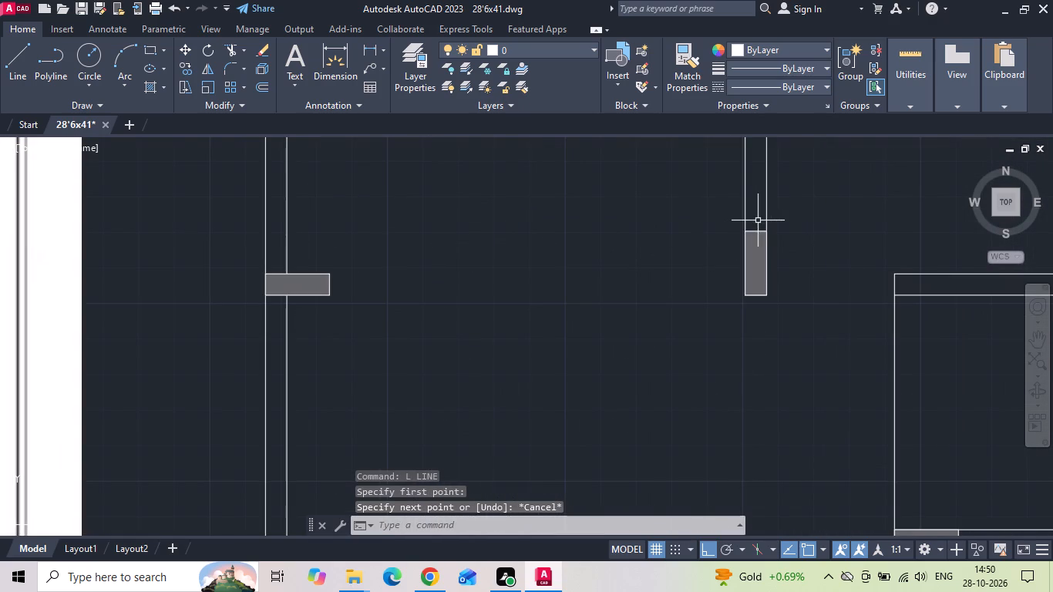
left_click_drag(759, 221, 757, 243)
left_click(756, 247)
right_click(756, 247)
left_click(791, 320)
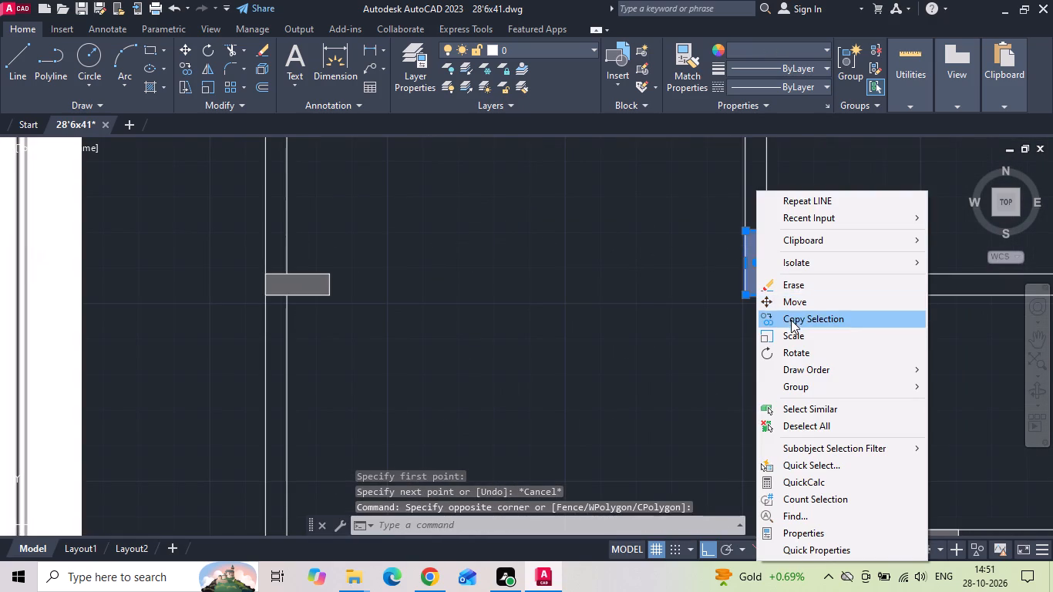
left_click(768, 230)
scroll(716, 240, "down", 2)
scroll(760, 353, "up", 2)
left_click(803, 367)
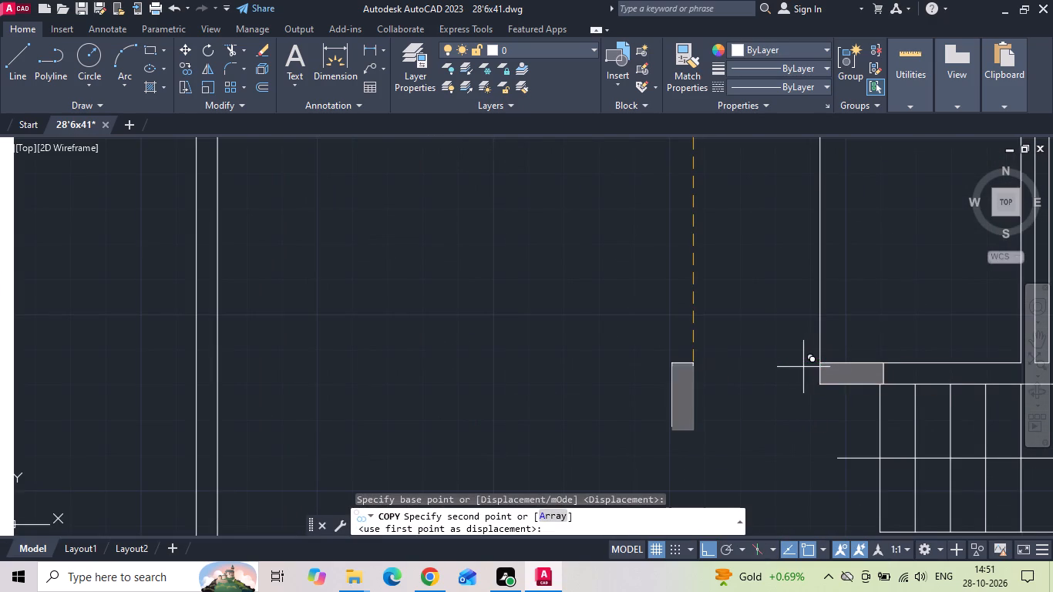
key("Escape")
Draw a horizontal guide line from the upper-left corner of the pooja's bottom-wall column to the left outer wall's inner face.
key("l")
key("space")
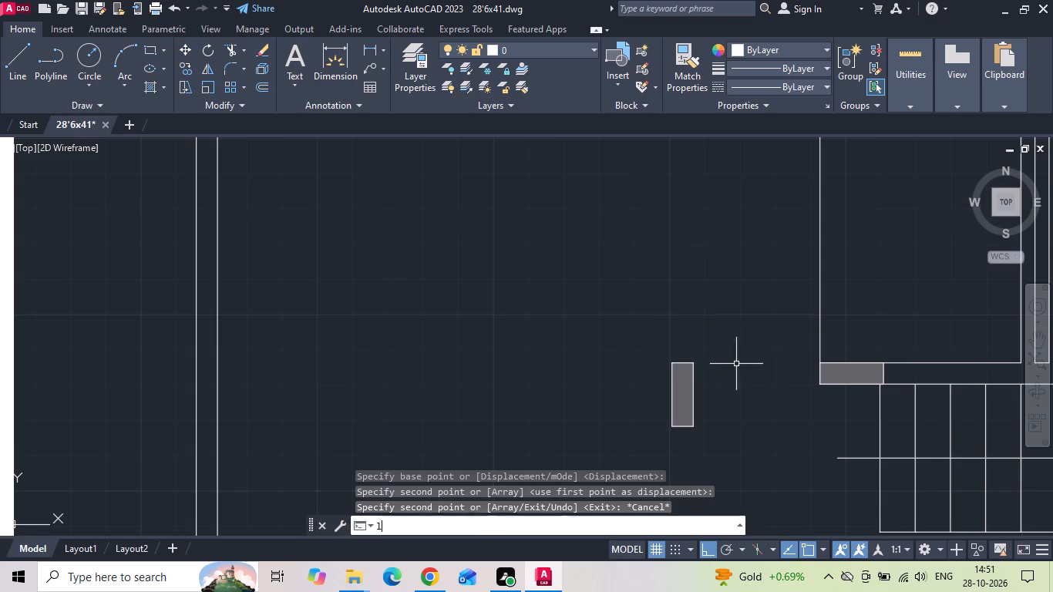
left_click_drag(819, 361, 806, 362)
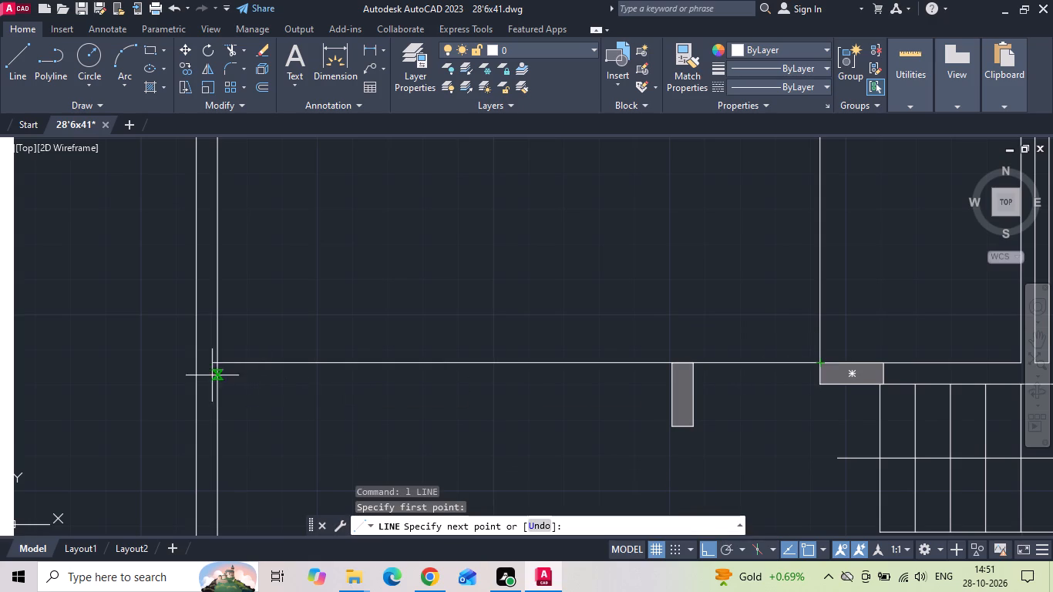
left_click(212, 362)
key("Escape")
Move the loose vertical column by its upper-right corner to the guide line's end at the left outer wall's inner face.
left_click_drag(468, 301, 543, 379)
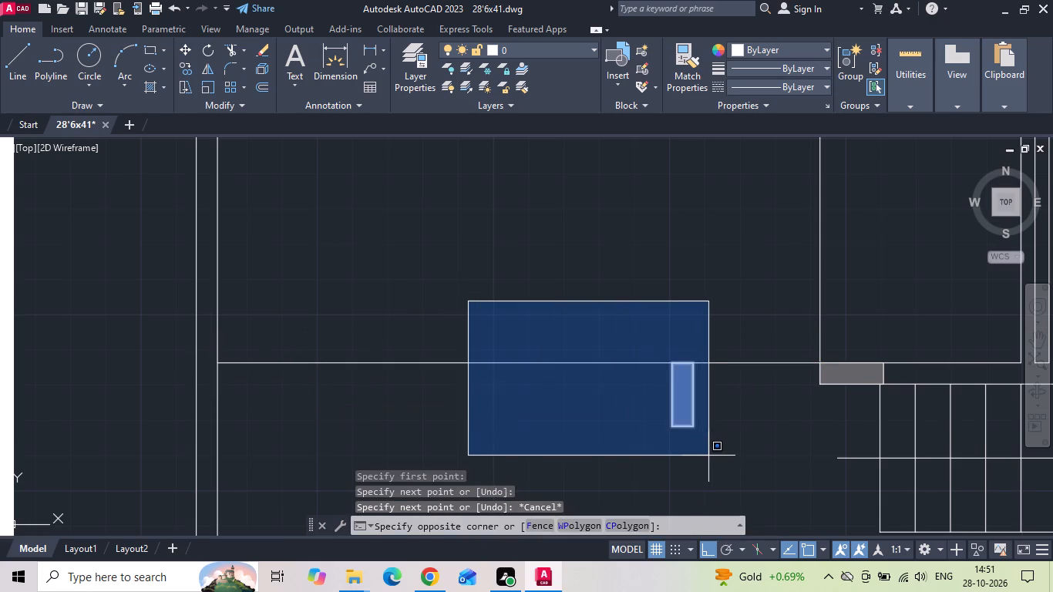
left_click(716, 466)
right_click(579, 240)
left_click(614, 302)
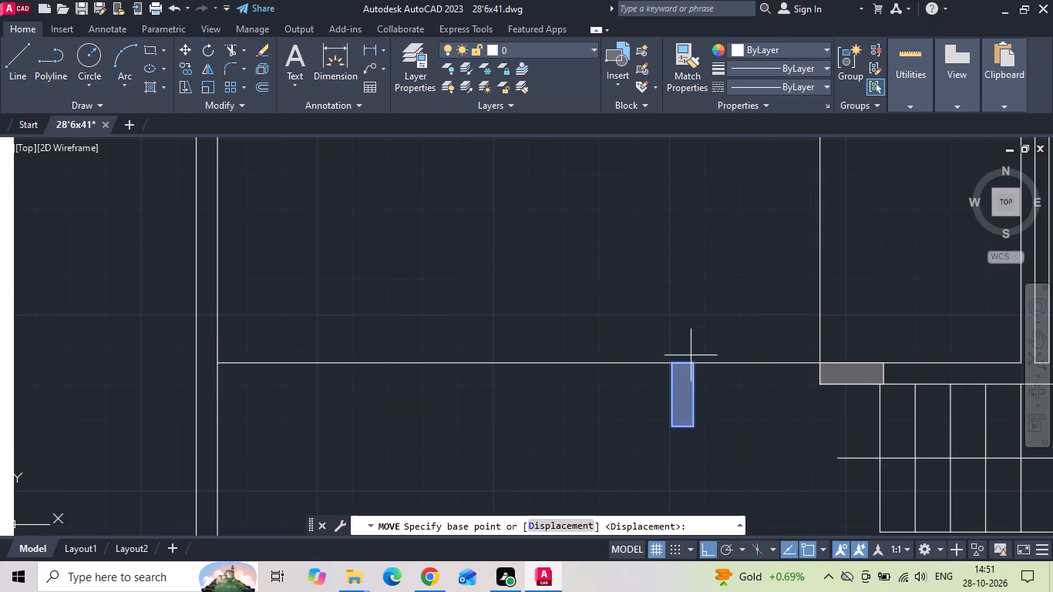
left_click(692, 364)
left_click(216, 362)
key("Escape")
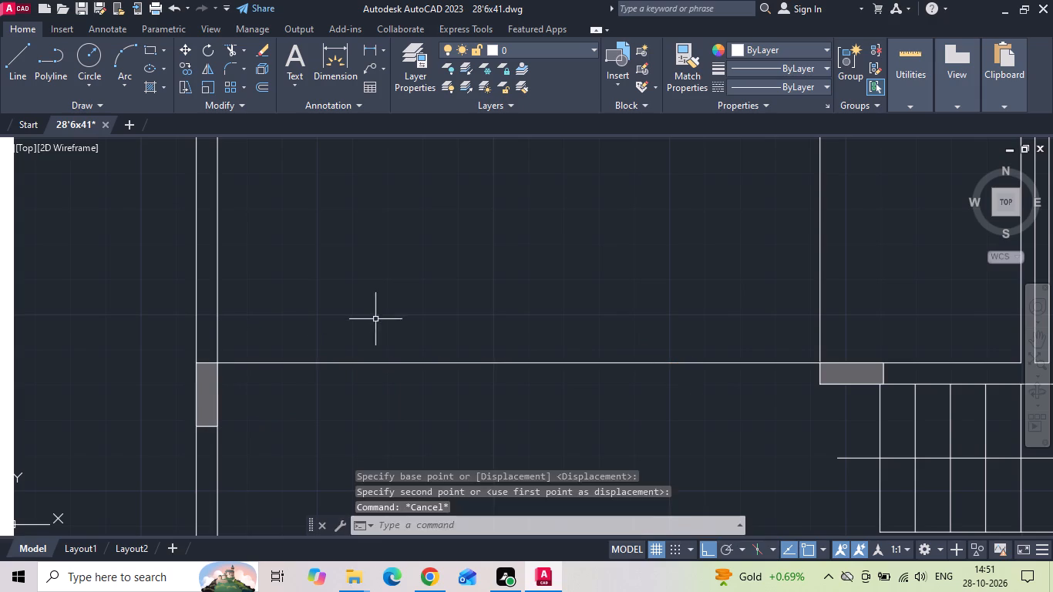
Erase the horizontal guide line crossing the hall.
left_click_drag(376, 322, 347, 395)
left_click(344, 397)
key("Delete")
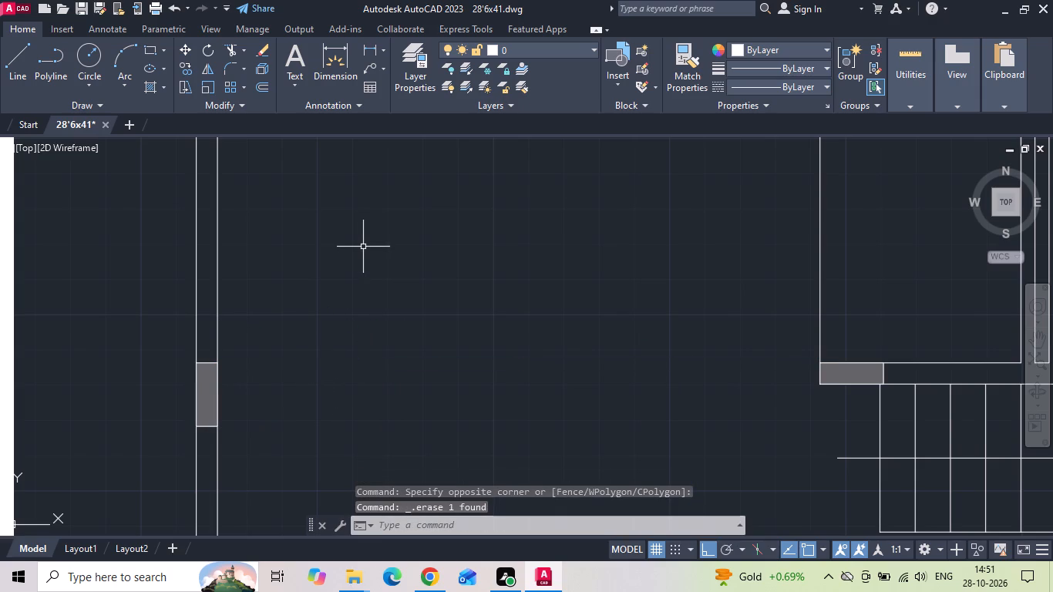
Offset the inner faces of the kitchen's left outer wall and top wall 2' into the kitchen.
scroll(478, 229, "down", 4)
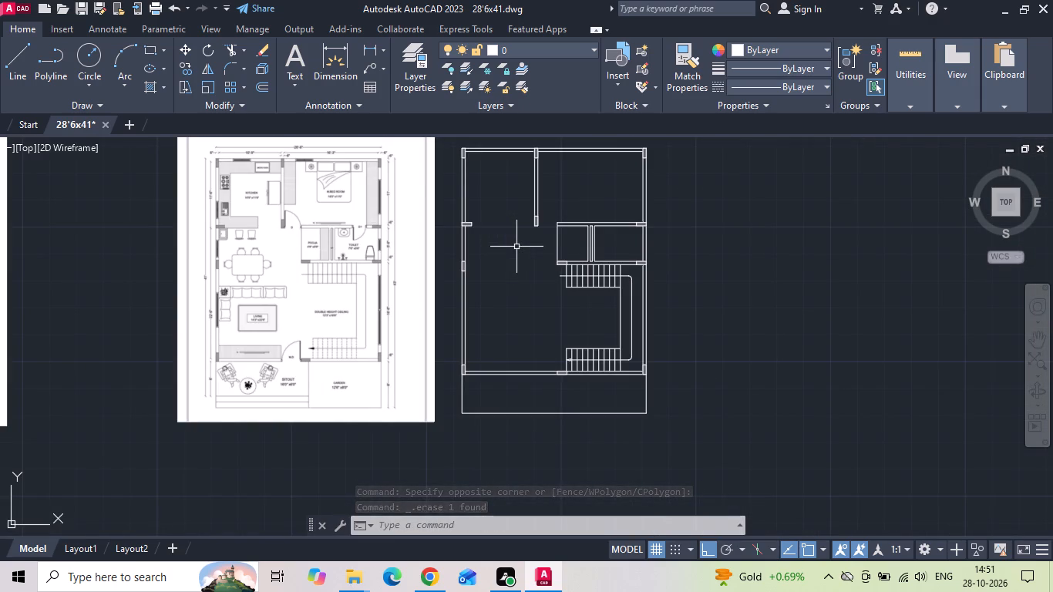
scroll(483, 150, "up", 3)
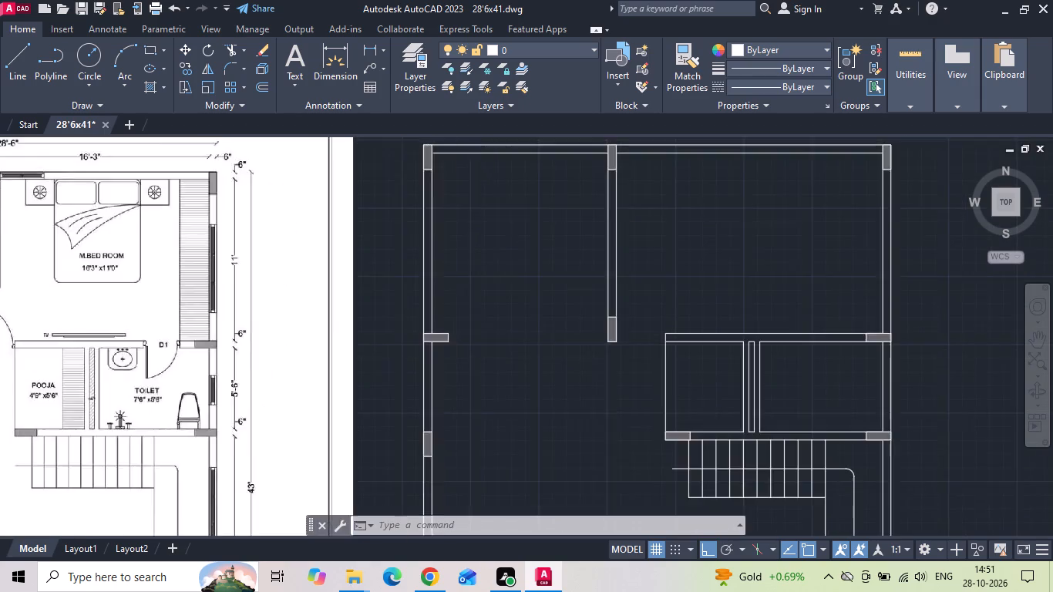
middle_click_drag(531, 277, 539, 298)
type("o")
key("space")
key("2")
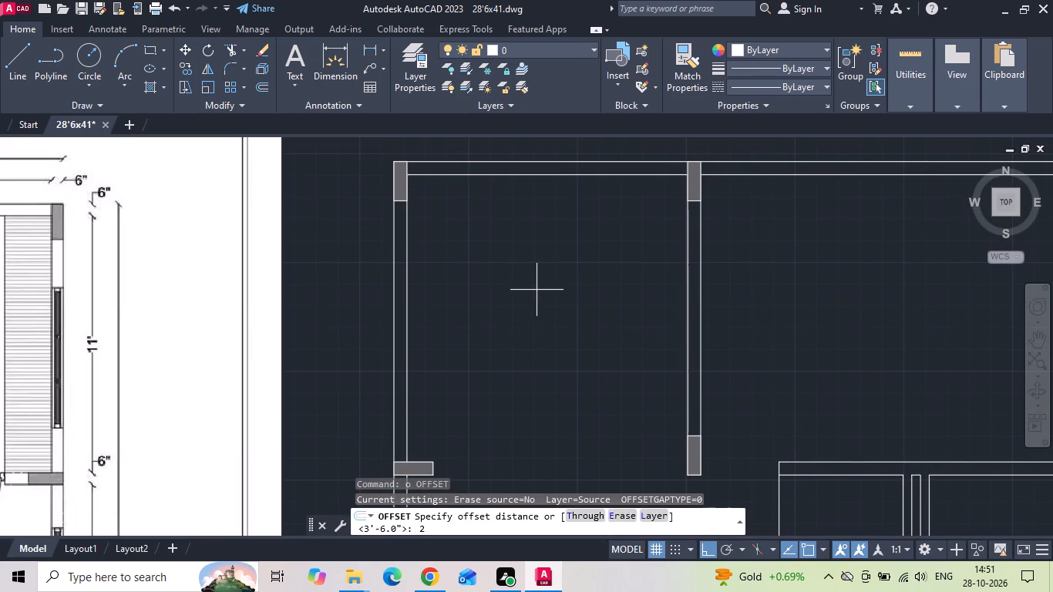
key("apostrophe")
key("Return")
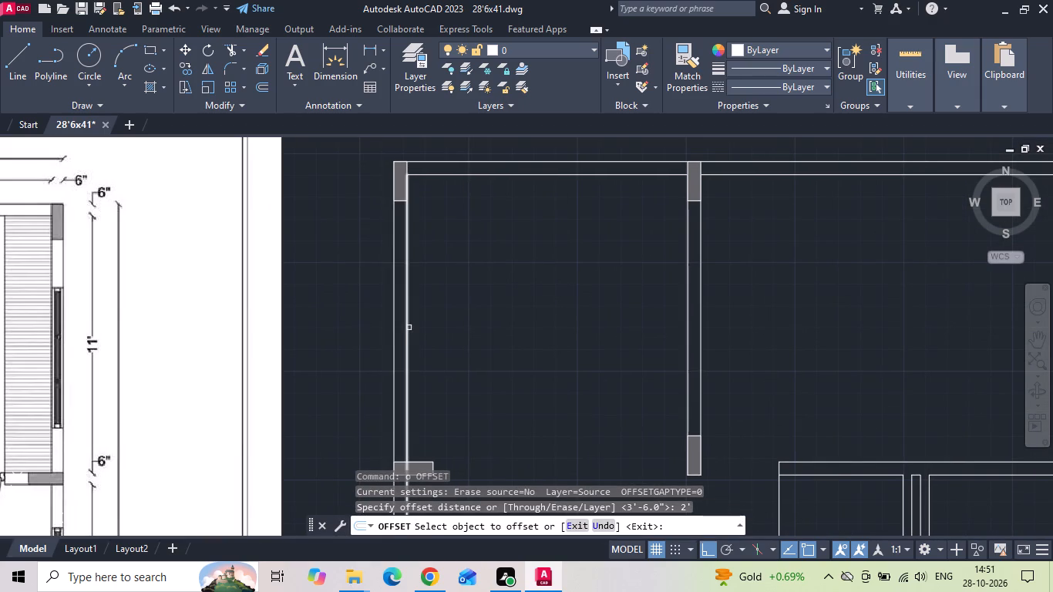
left_click_drag(409, 328, 450, 311)
left_click(484, 278)
left_click_drag(502, 172, 502, 212)
left_click(500, 245)
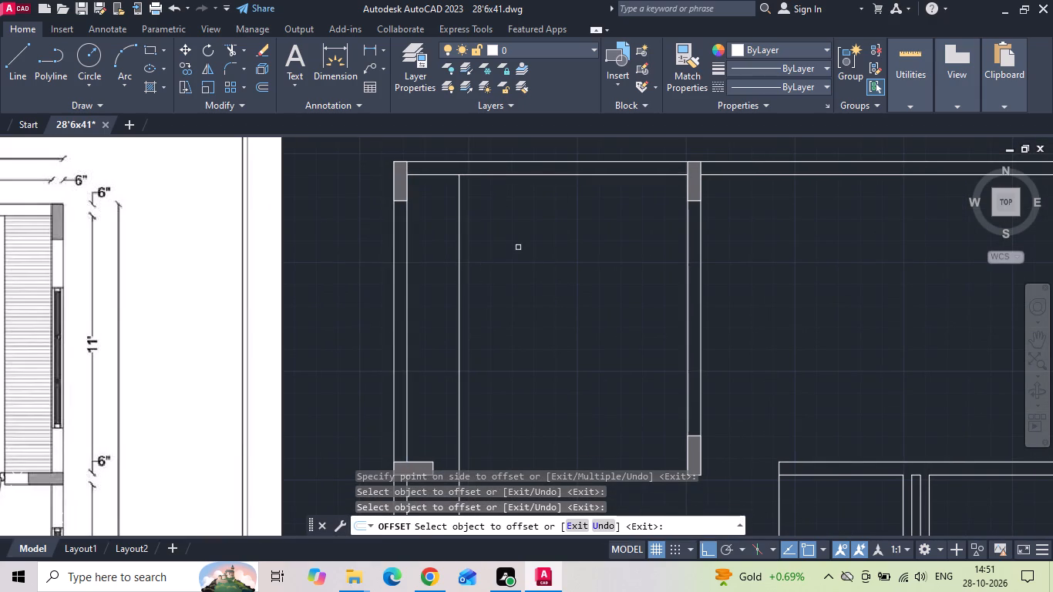
left_click_drag(496, 175, 495, 199)
left_click(483, 240)
middle_click_drag(443, 268, 656, 272)
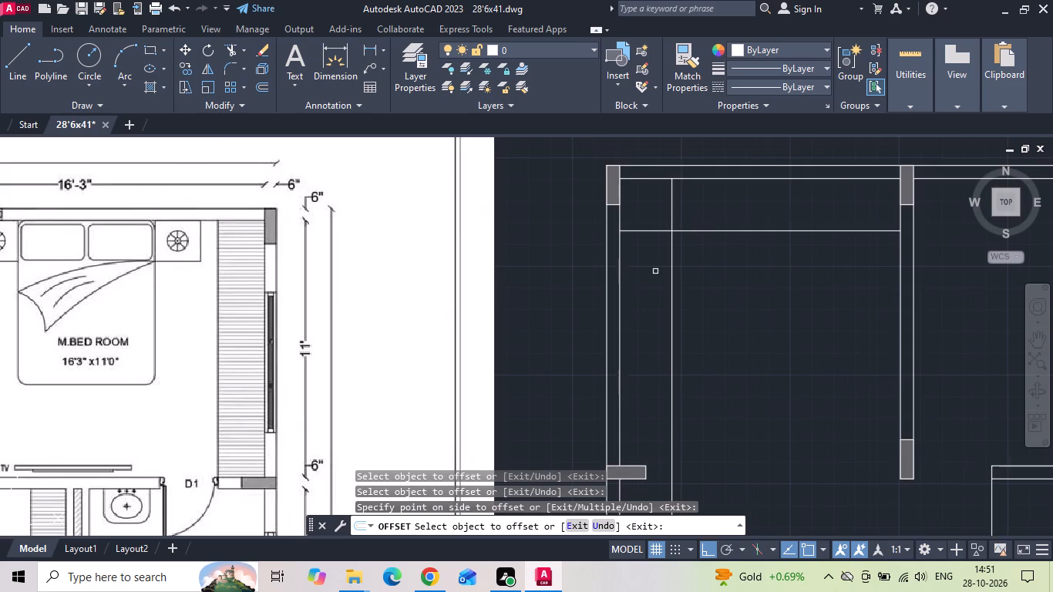
scroll(655, 271, "down", 1)
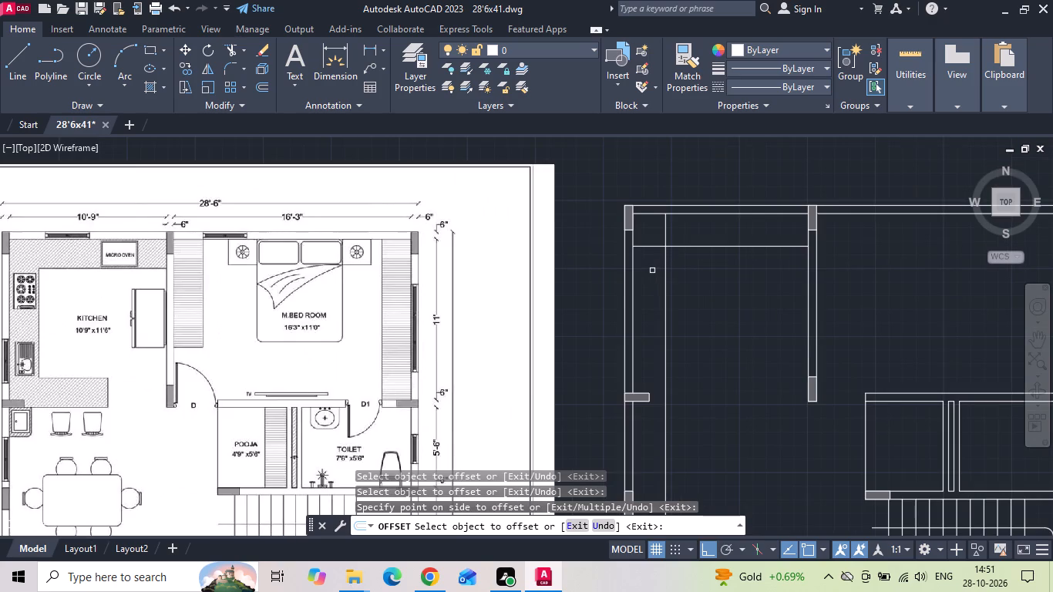
scroll(646, 408, "up", 2)
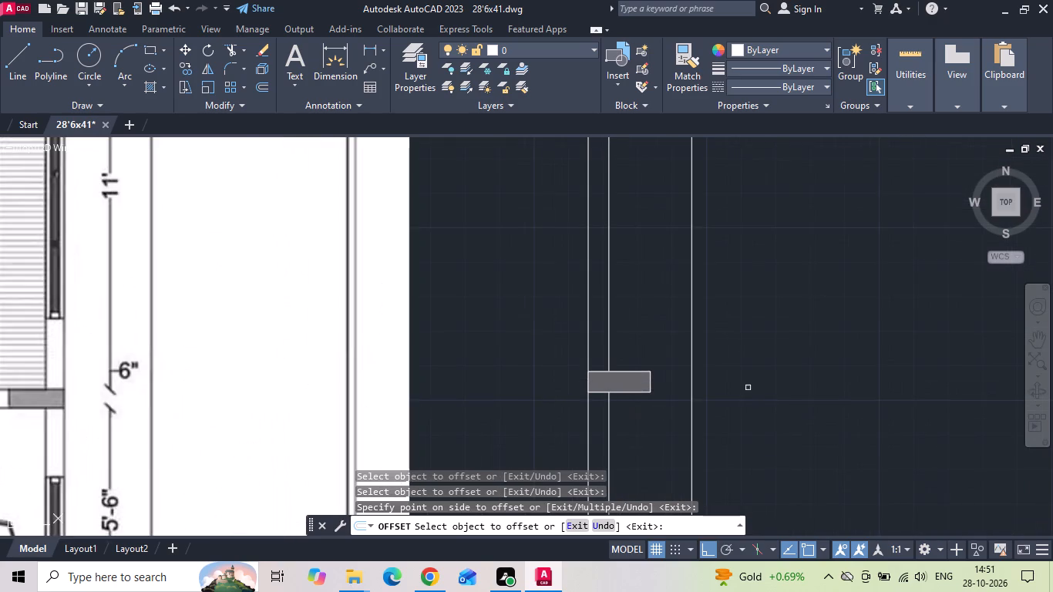
middle_click_drag(745, 387, 647, 365)
key("Escape")
Draw a horizontal line from the left wall's inner face along the kitchen column's bottom edge, stopping short of the bedroom partition.
type("l")
key("space")
key("Escape")
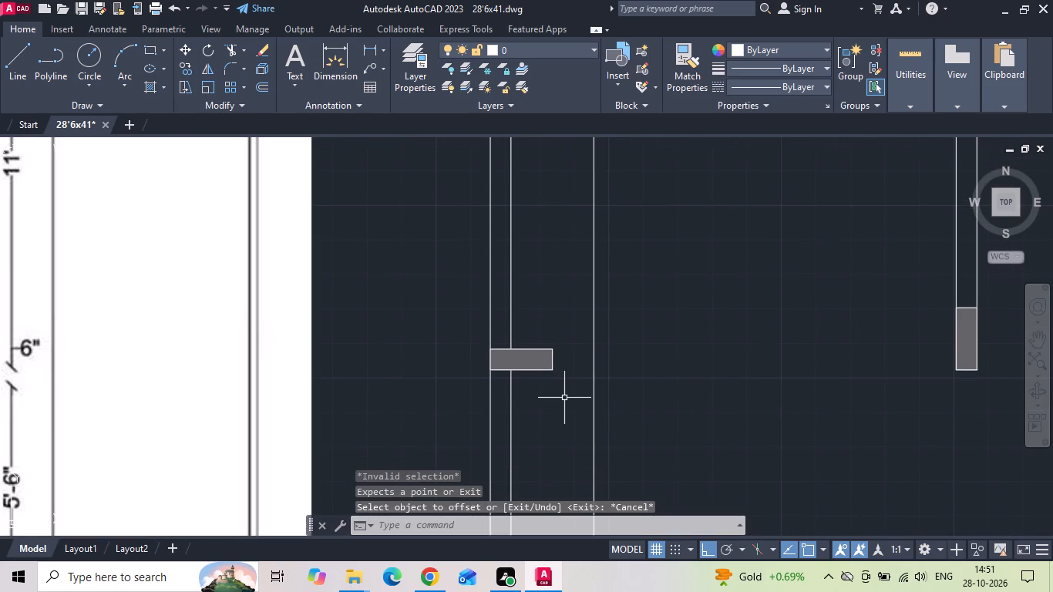
type("l")
key("space")
left_click_drag(513, 372, 555, 378)
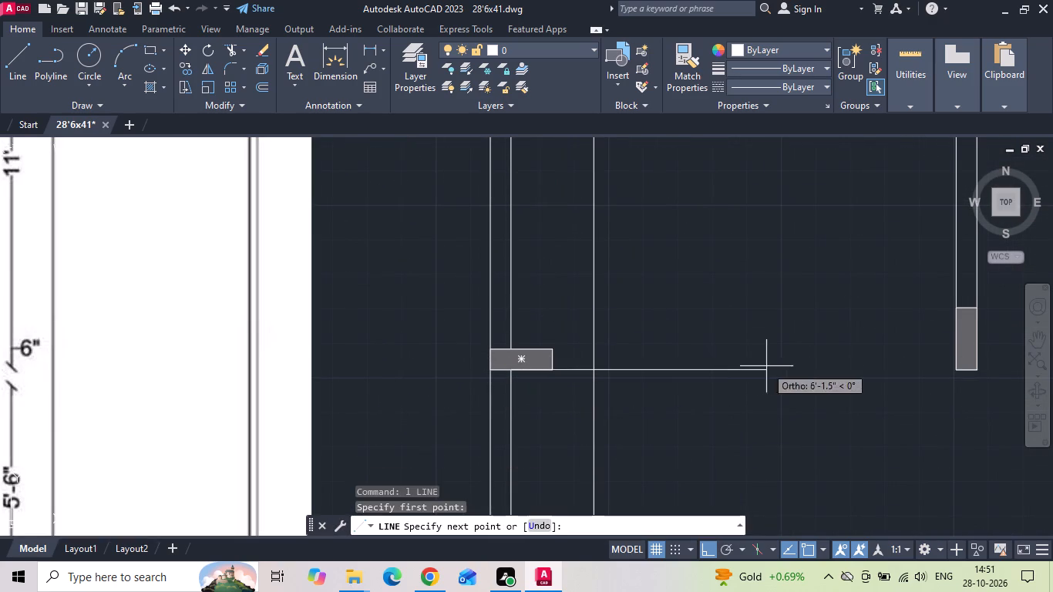
left_click(805, 366)
key("Escape")
Offset the horizontal line at the kitchen's lower end 2' upward.
key("o")
key("space")
type("2'")
key("Return")
left_click_drag(706, 368, 704, 352)
left_click(705, 261)
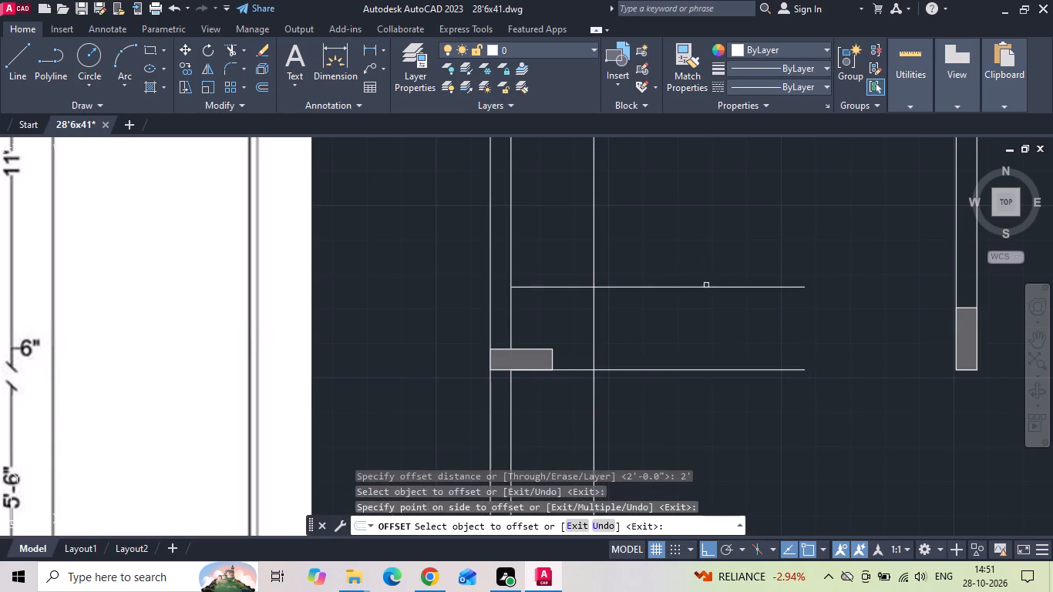
scroll(704, 290, "down", 1)
key("Escape")
Measure the reference plan's gap between the kitchen counter's end and the partition column, and the bedroom door opening beside it.
scroll(700, 321, "down", 1)
middle_click_drag(227, 332, 406, 311)
key("Escape")
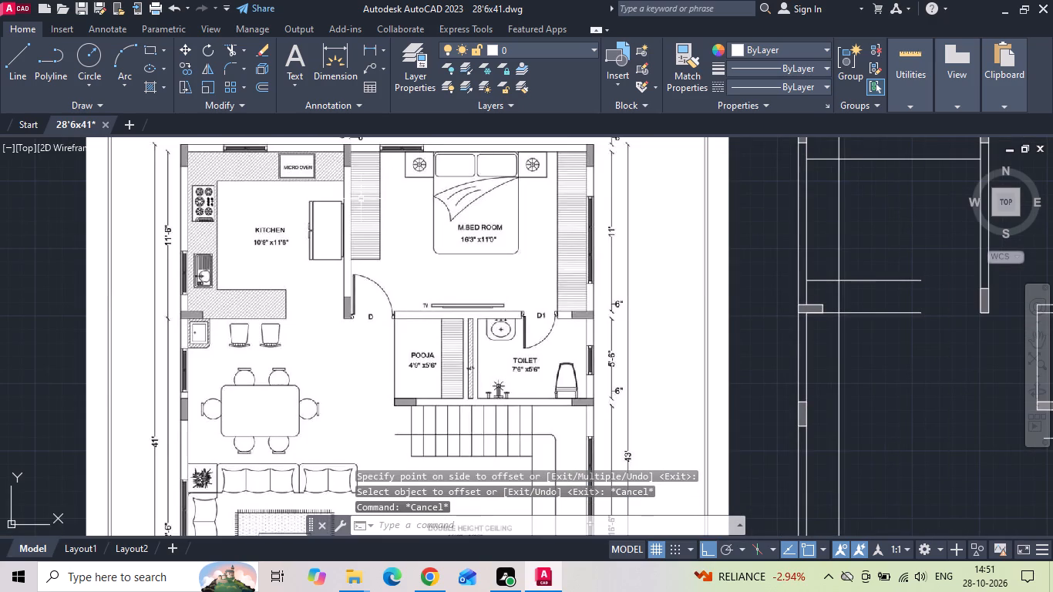
left_click(362, 45)
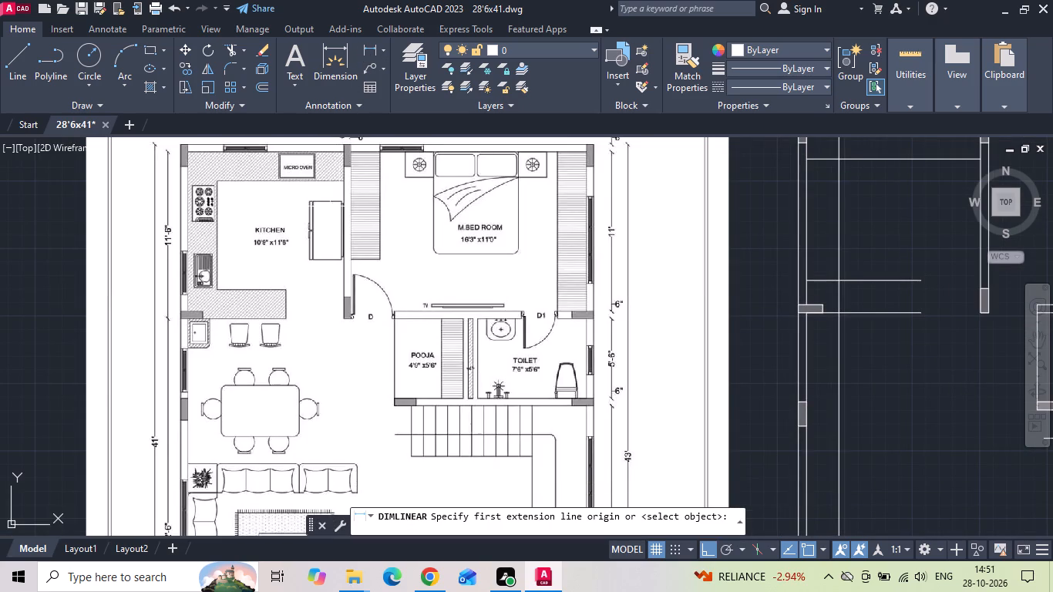
scroll(261, 297, "up", 3)
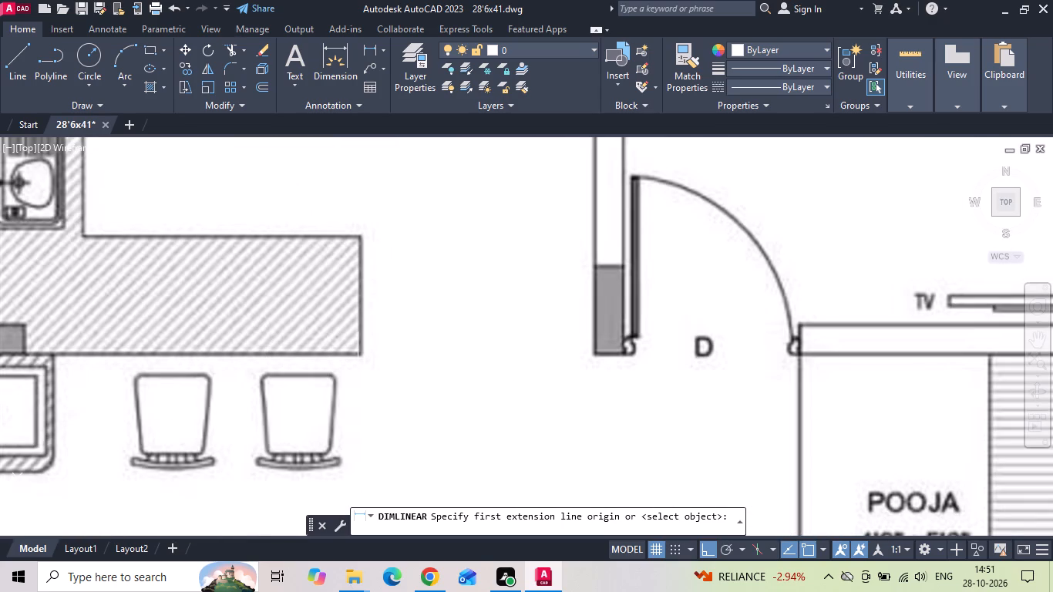
left_click(358, 351)
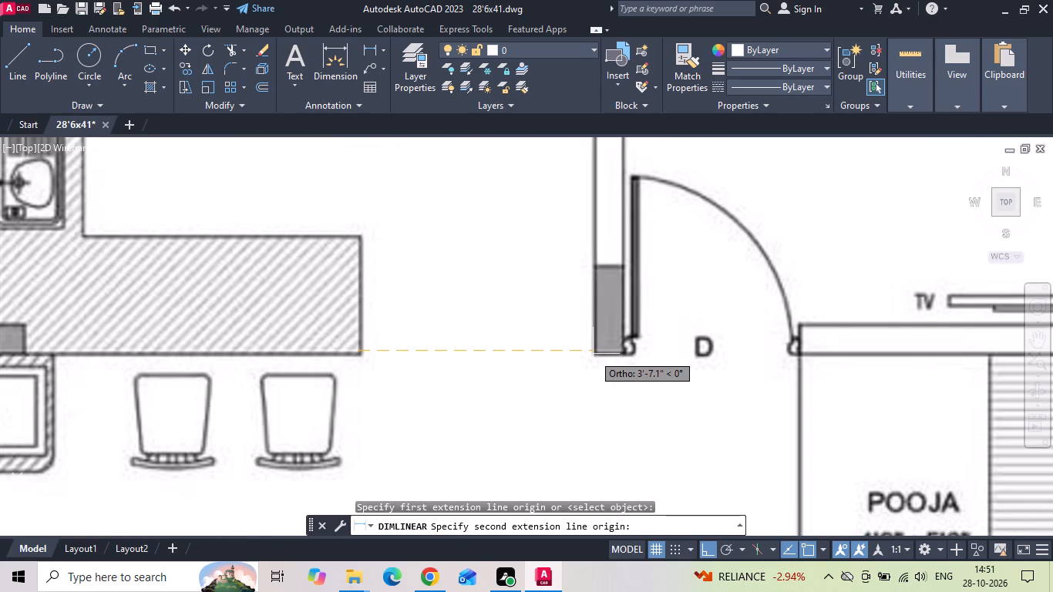
key("Escape")
key("space")
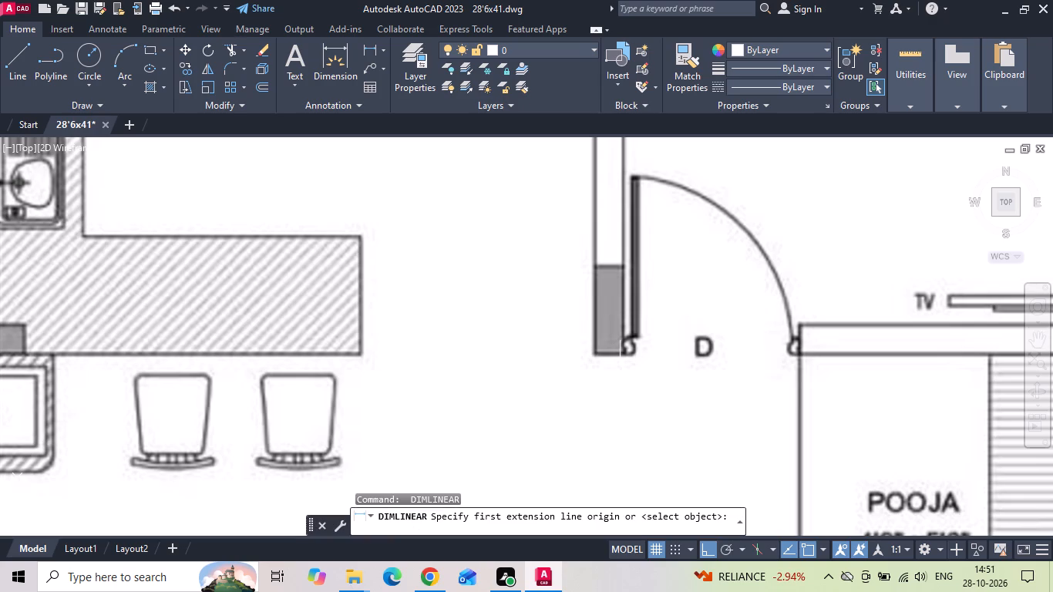
left_click(622, 358)
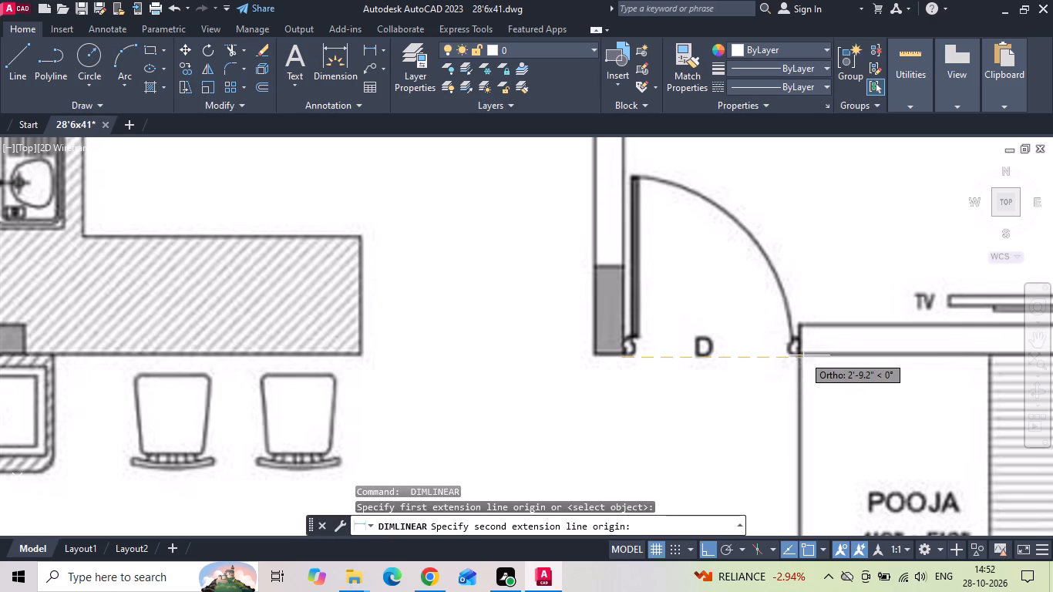
key("Escape")
key("space")
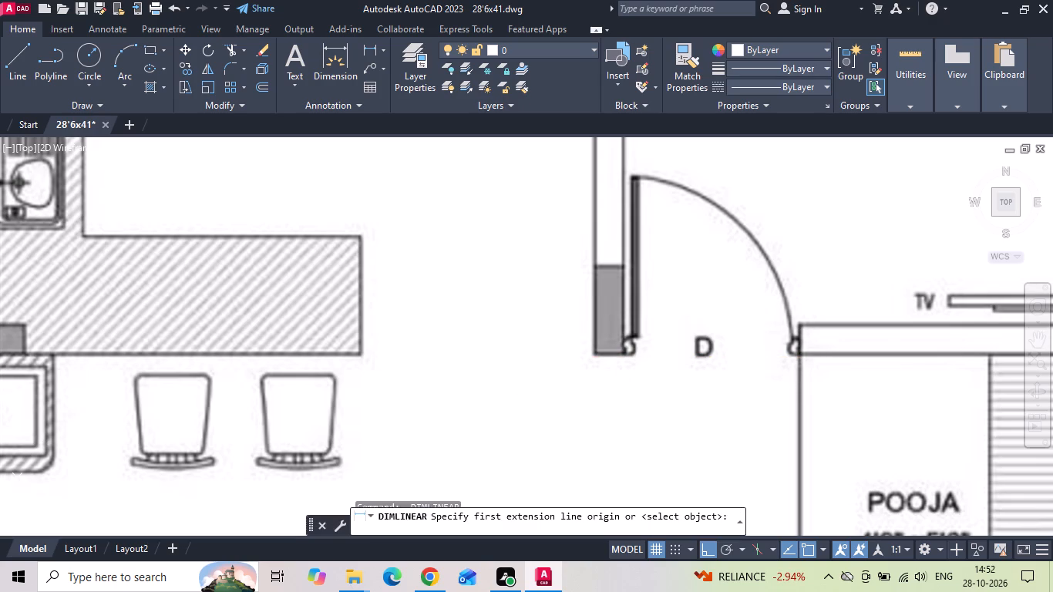
left_click(595, 354)
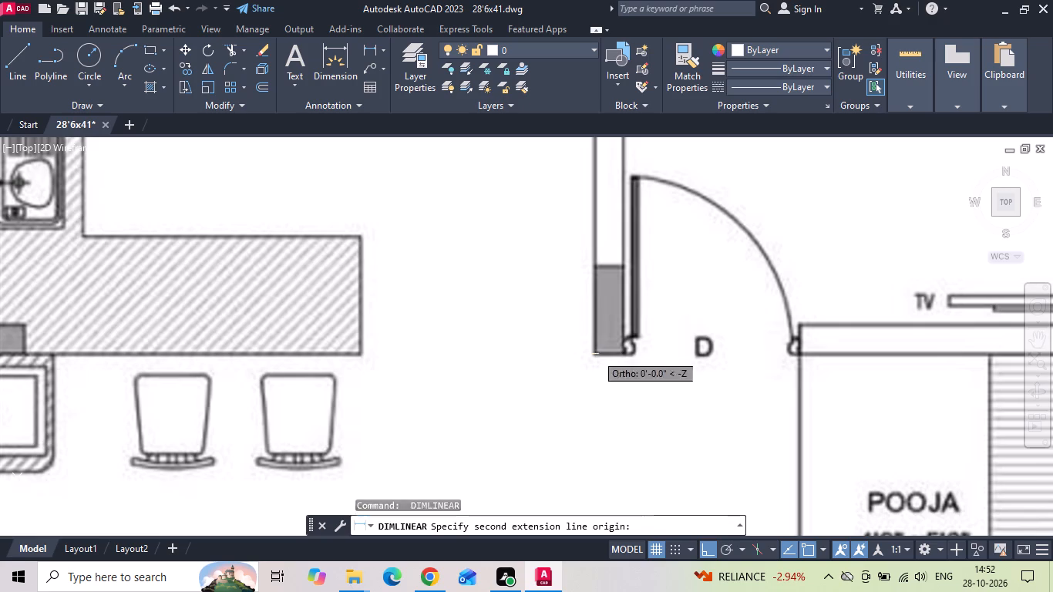
key("Escape")
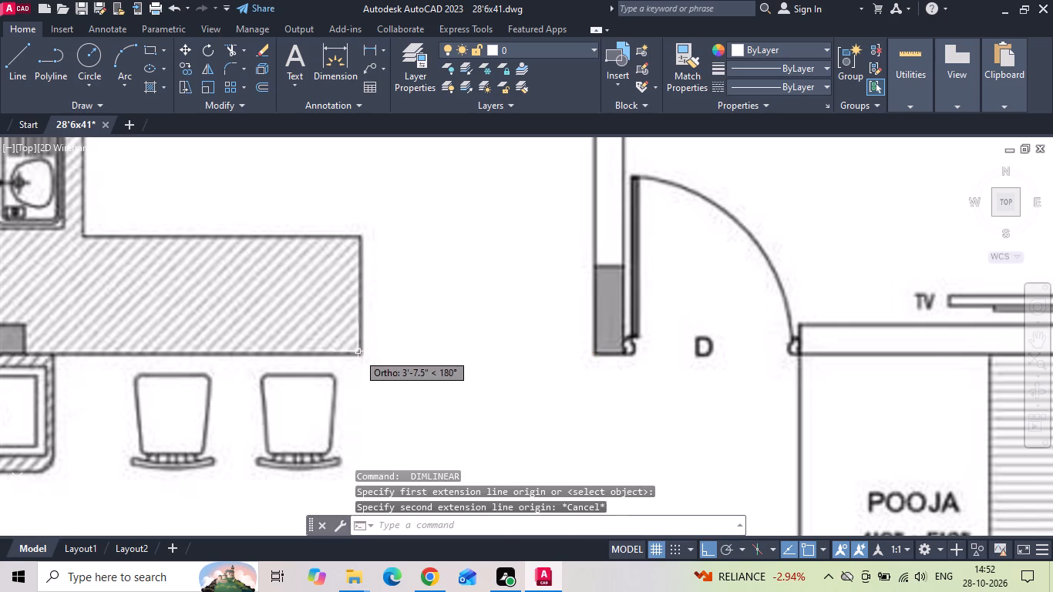
Offset the kitchen-side face of the kitchen-bedroom partition 4' into the kitchen.
scroll(317, 329, "down", 4)
scroll(742, 310, "up", 3)
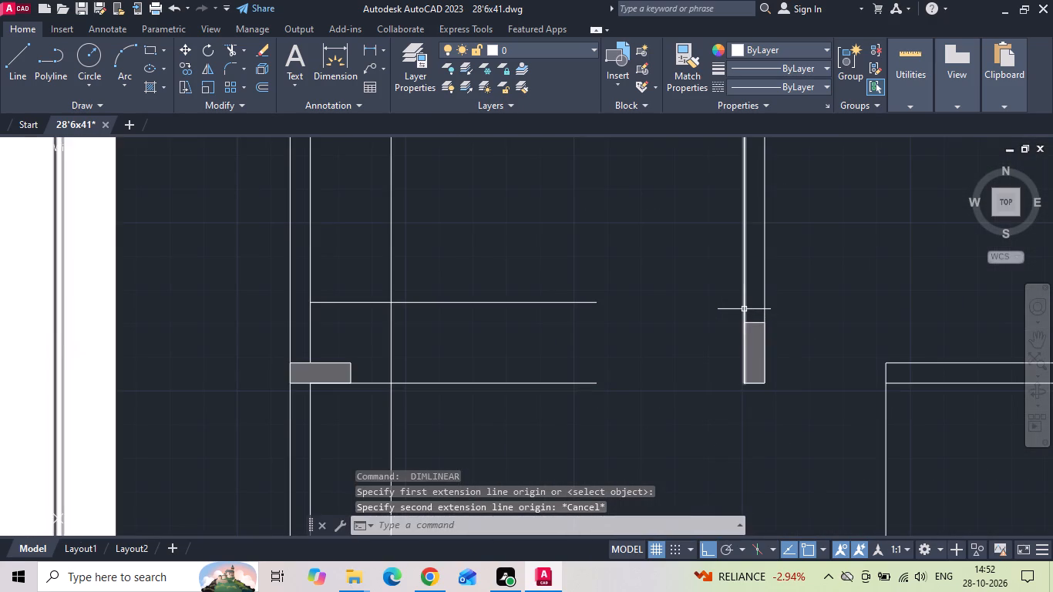
key("o")
key("space")
key("4")
key("apostrophe")
key("Return")
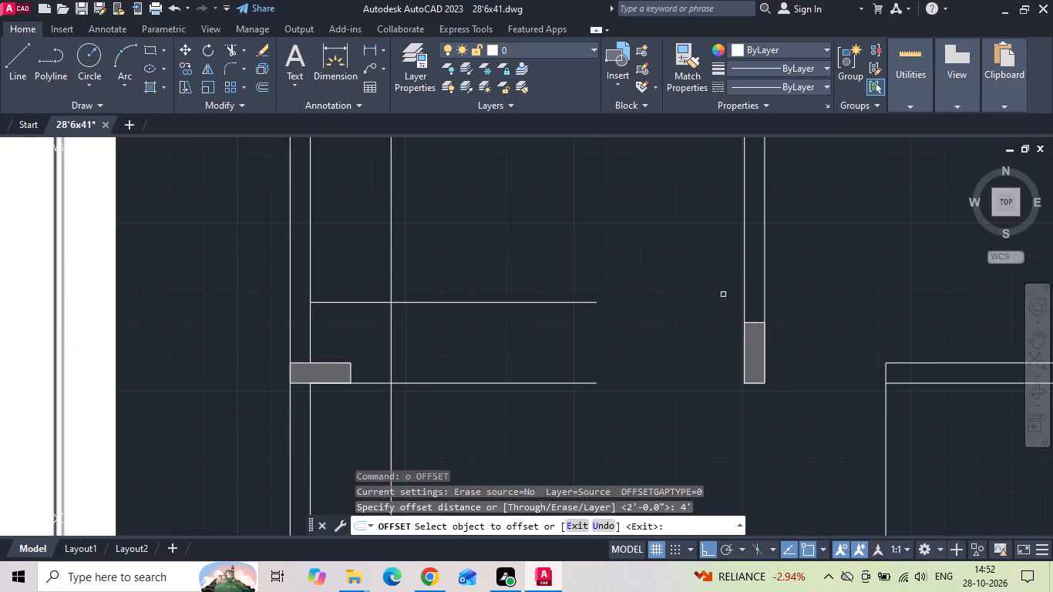
left_click(744, 255)
left_click(673, 271)
key("Escape")
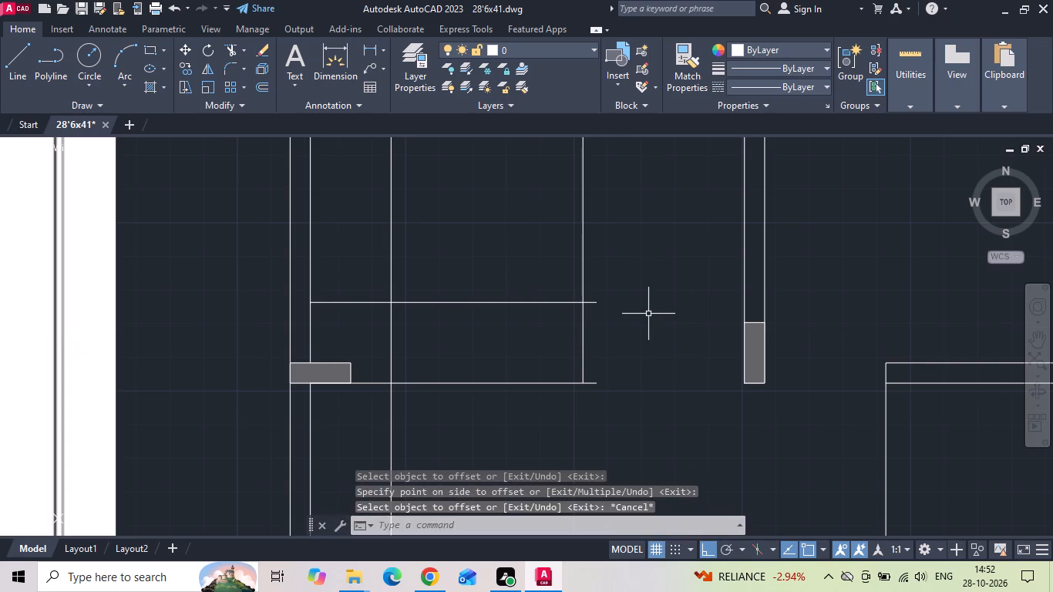
Trim the crossing offset lines and overhanging ends in the kitchen into the reference's U-shaped counter outline with a short lower leg.
type("tr")
key("space")
left_click(591, 304)
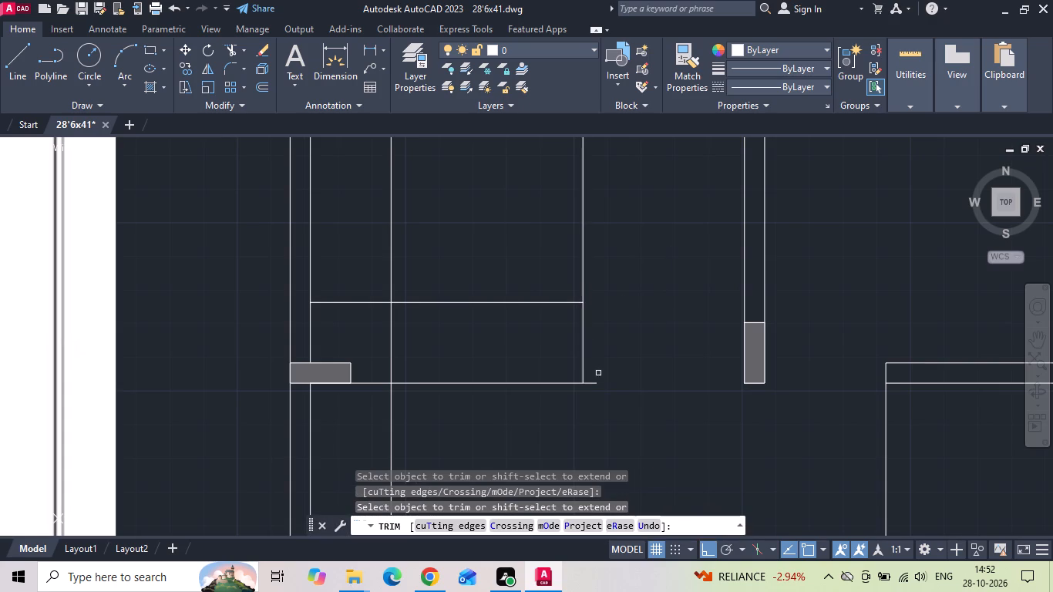
left_click(590, 383)
left_click_drag(504, 427, 365, 436)
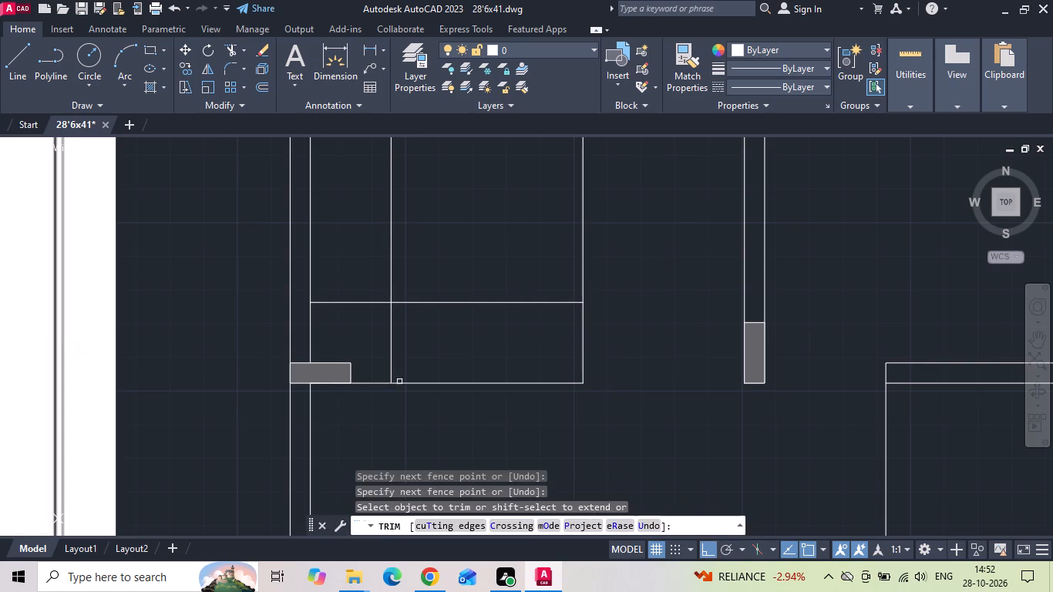
left_click(392, 353)
scroll(548, 393, "down", 3)
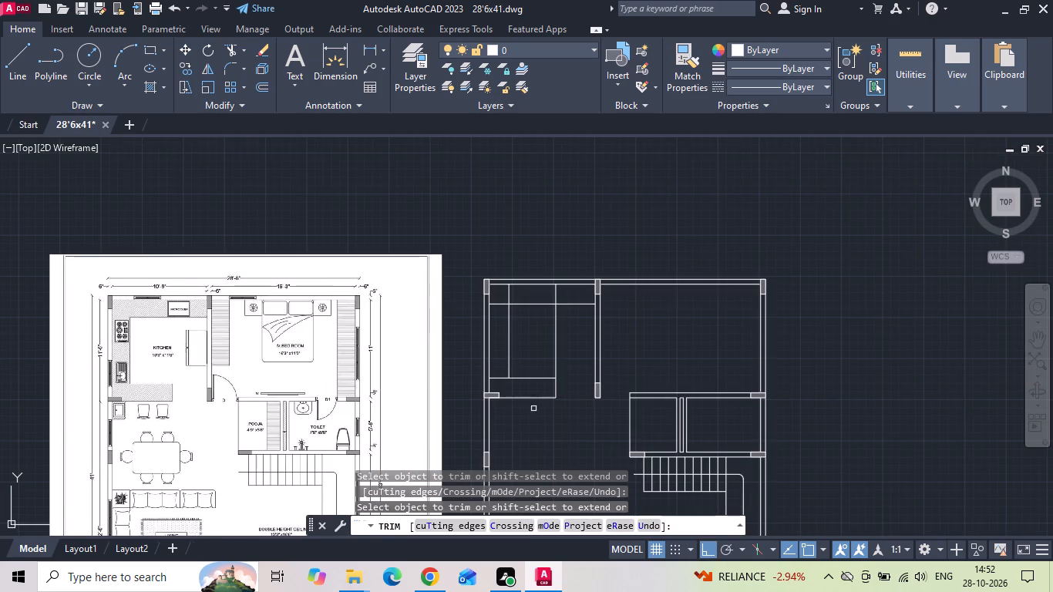
scroll(544, 351, "up", 1)
middle_click_drag(500, 357, 654, 341)
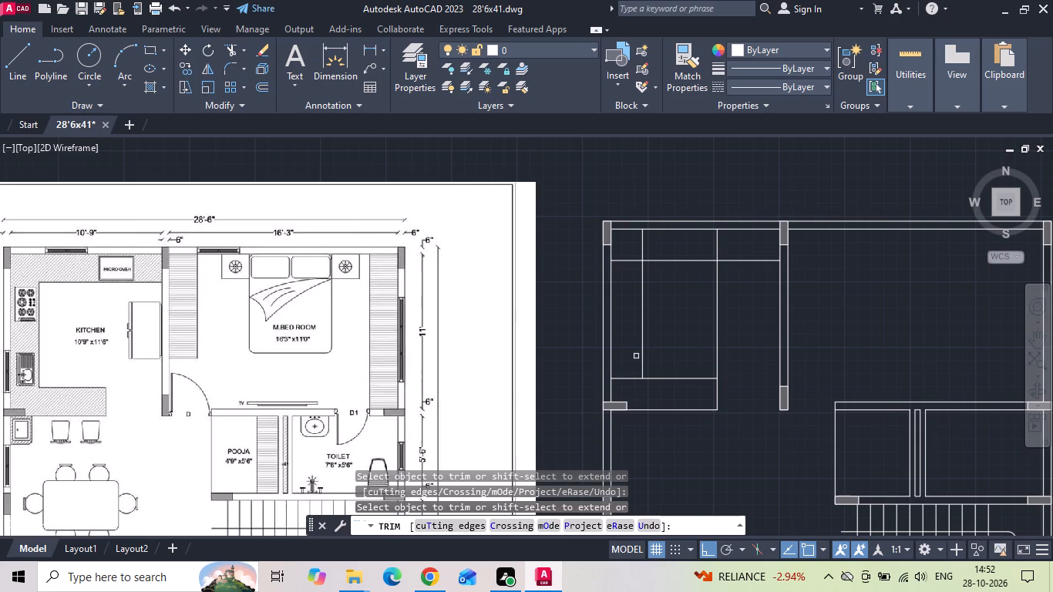
left_click(627, 377)
left_click_drag(625, 279, 733, 240)
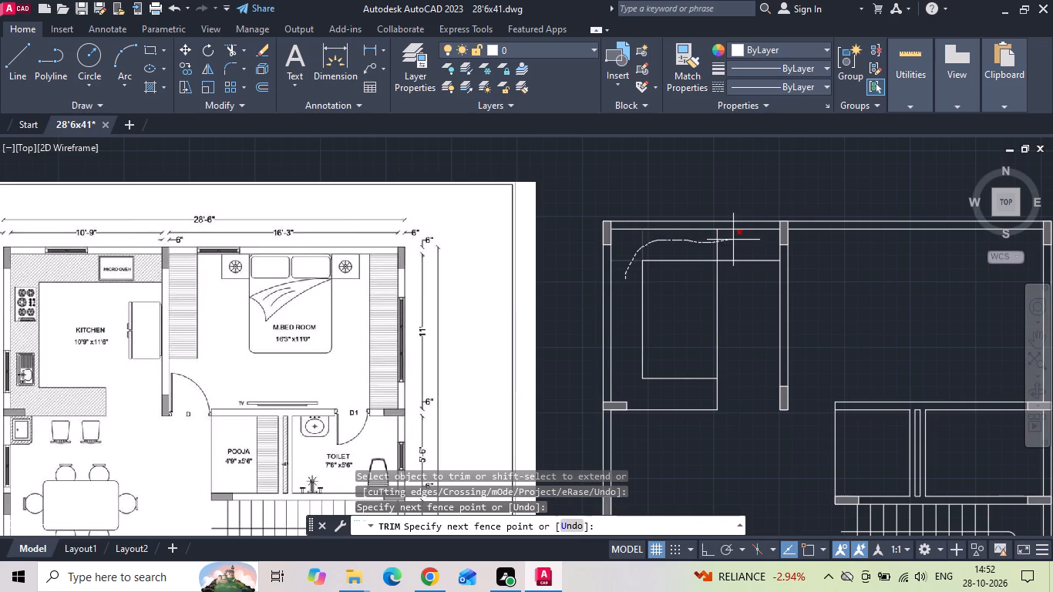
left_click_drag(733, 240, 740, 246)
left_click_drag(730, 294, 708, 312)
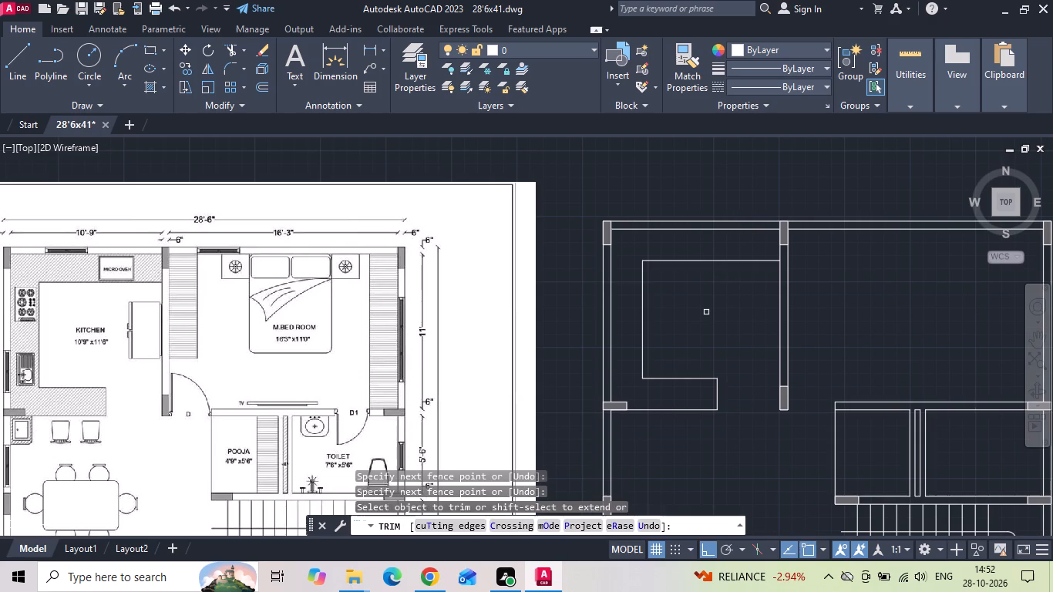
key("Escape")
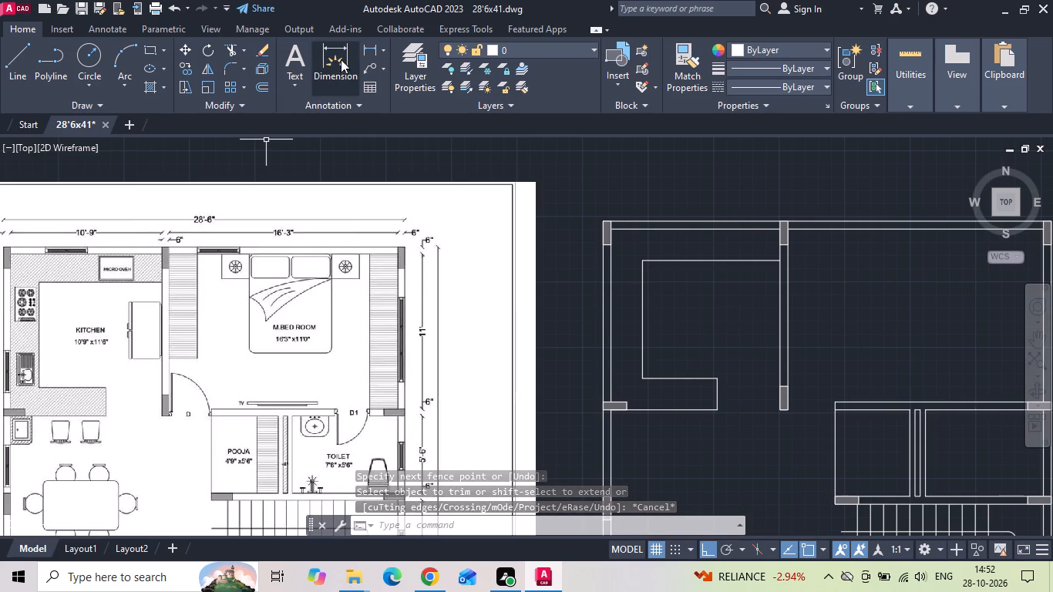
Measure the width of the reference bedroom's wardrobe beside the kitchen partition.
left_click(365, 48)
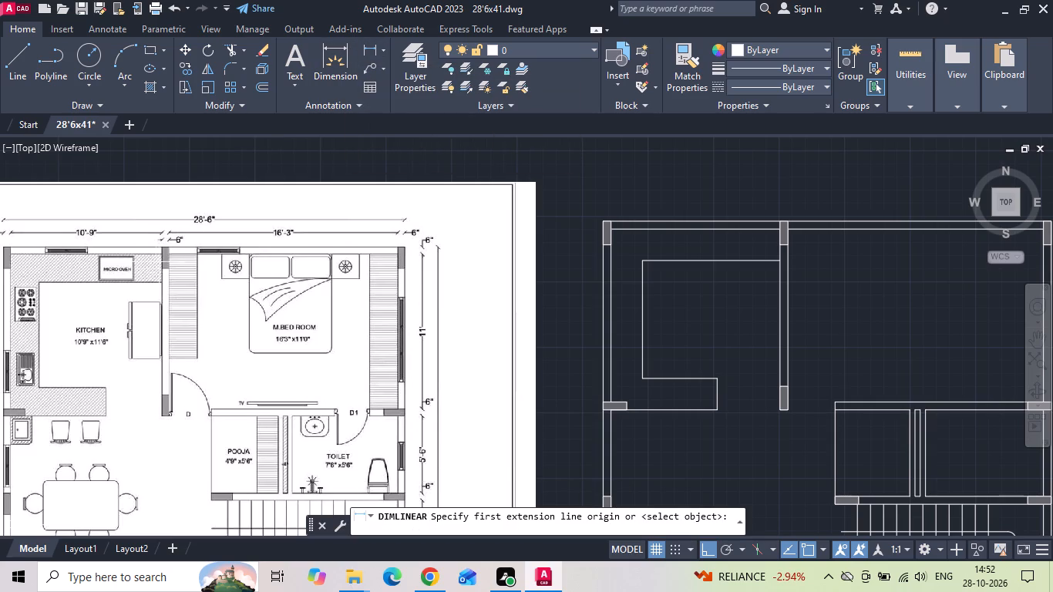
scroll(160, 260, "up", 4)
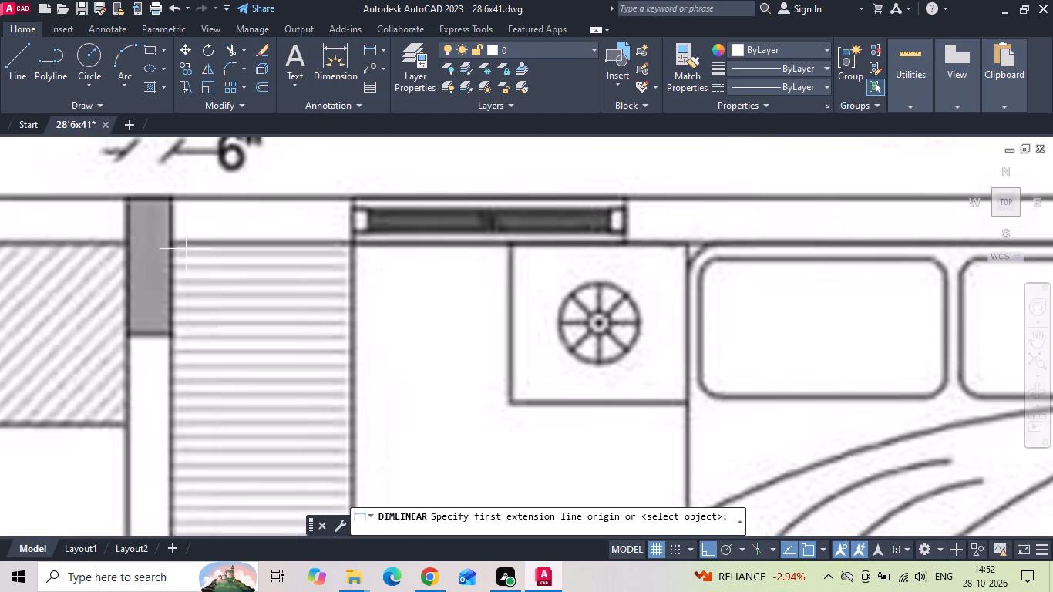
left_click(172, 242)
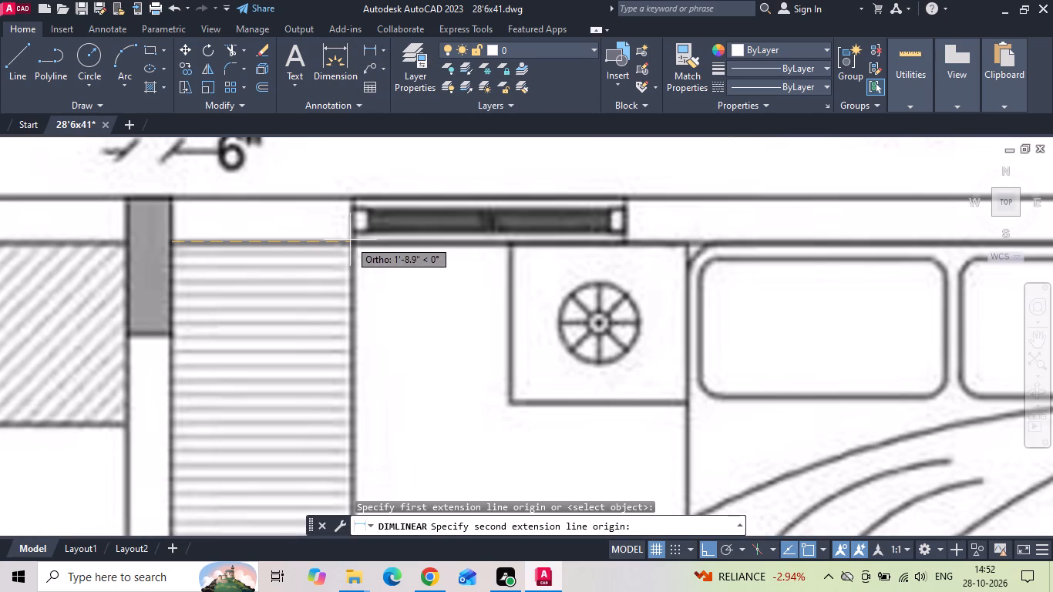
key("Escape")
Offset the bedroom-side face of the kitchen partition and the inner face of the opposite outer wall 2' into the master bedroom for wardrobes.
scroll(274, 243, "down", 3)
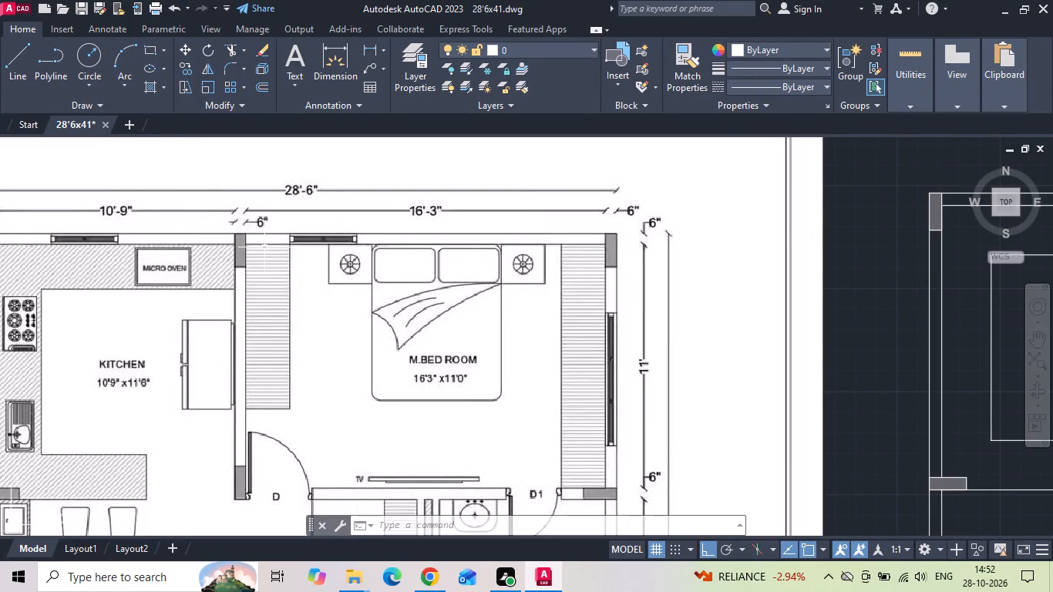
key("o")
key("Return")
type("2'")
key("Return")
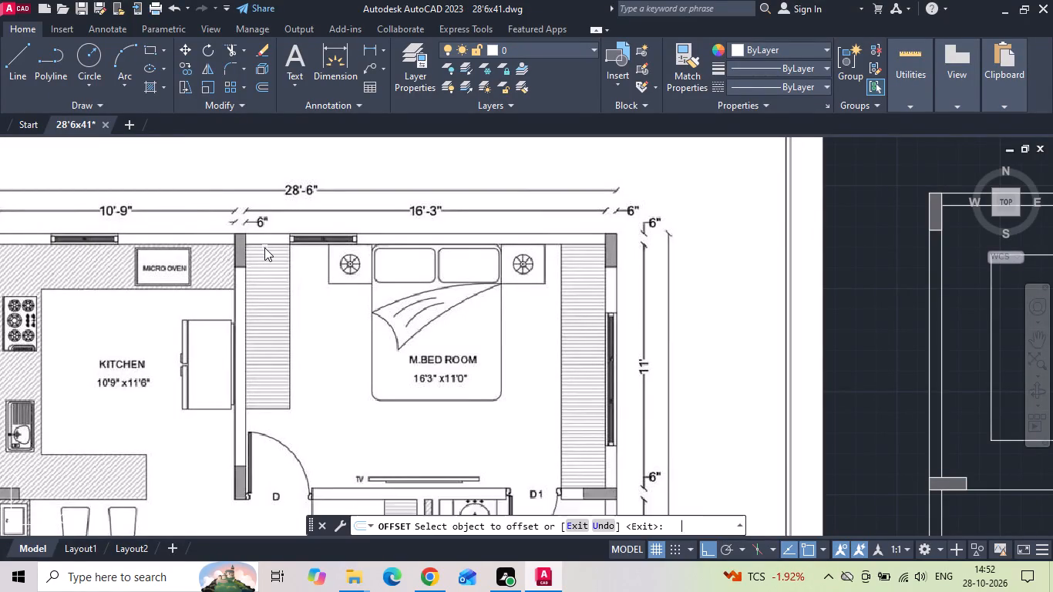
scroll(264, 257, "down", 2)
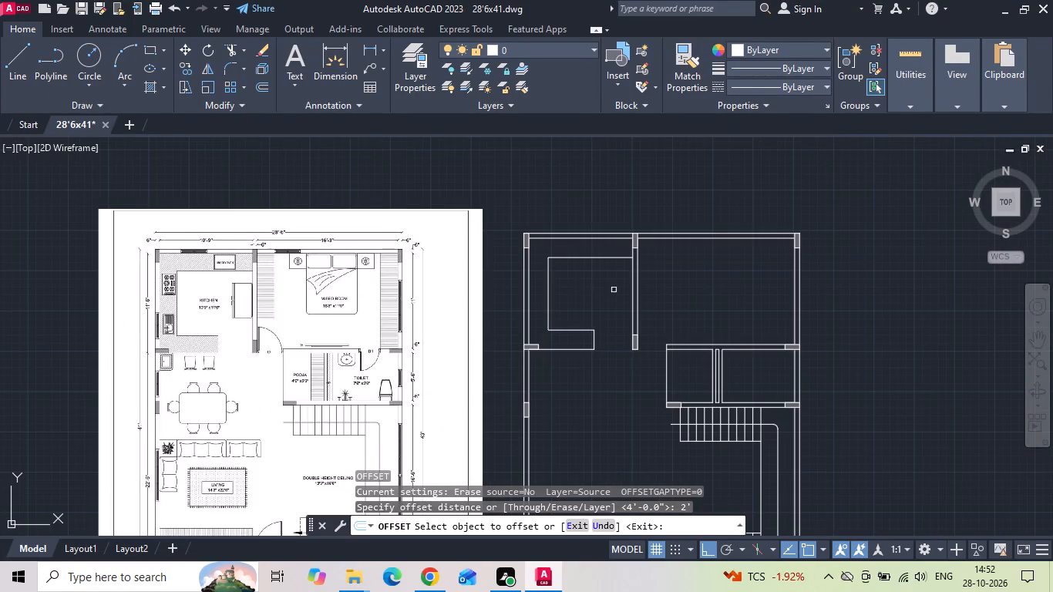
scroll(651, 278, "up", 1)
left_click_drag(628, 301, 643, 297)
left_click_drag(708, 274, 716, 277)
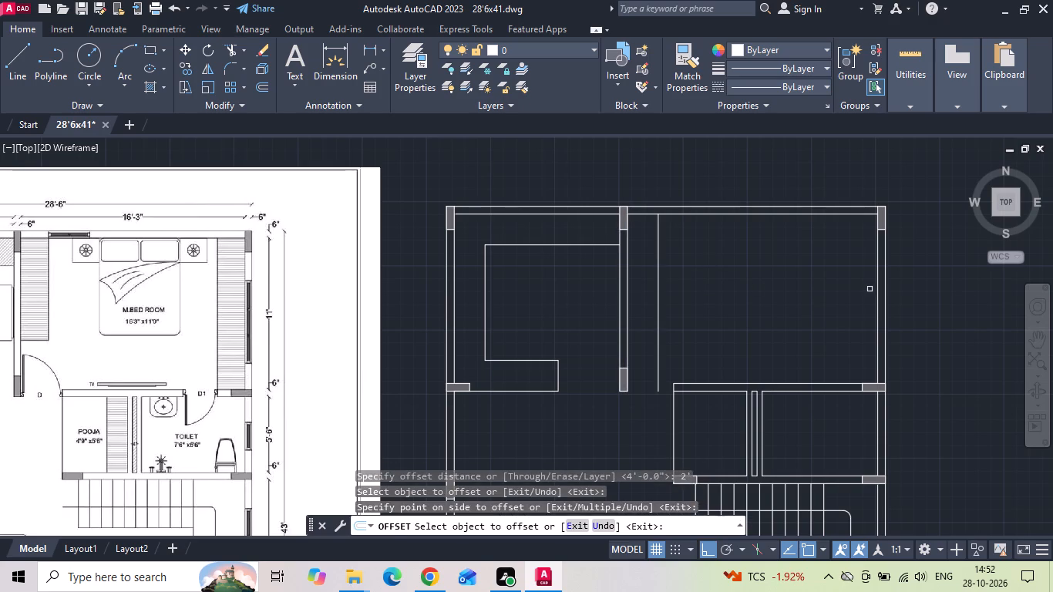
left_click_drag(877, 286, 845, 301)
left_click(792, 306)
Offset the pooja-side face of the pooja-toilet partition 2' into the pooja room.
scroll(704, 260, "down", 1)
middle_click_drag(717, 277, 697, 214)
scroll(715, 303, "up", 2)
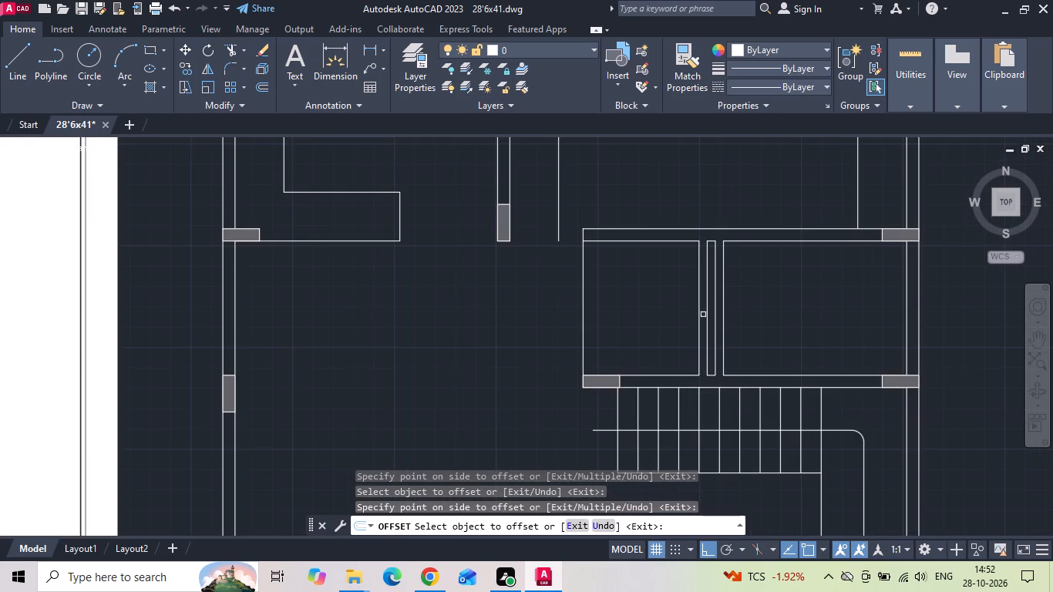
left_click(695, 315)
left_click_drag(698, 290, 690, 292)
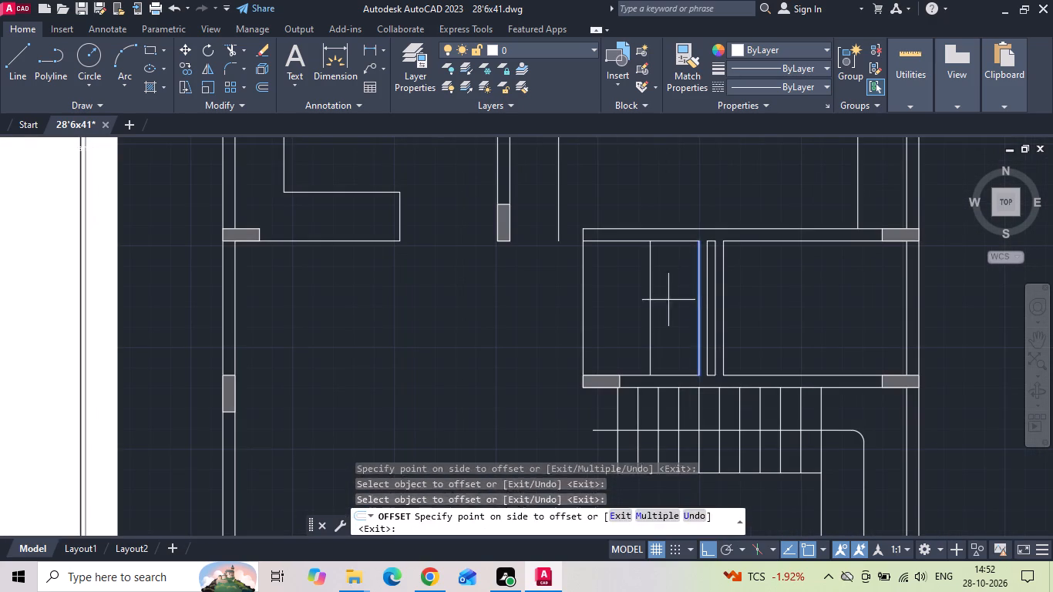
left_click(665, 301)
Offset the inner face of the front wall 2' into the living room for the TV unit.
scroll(675, 283, "down", 2)
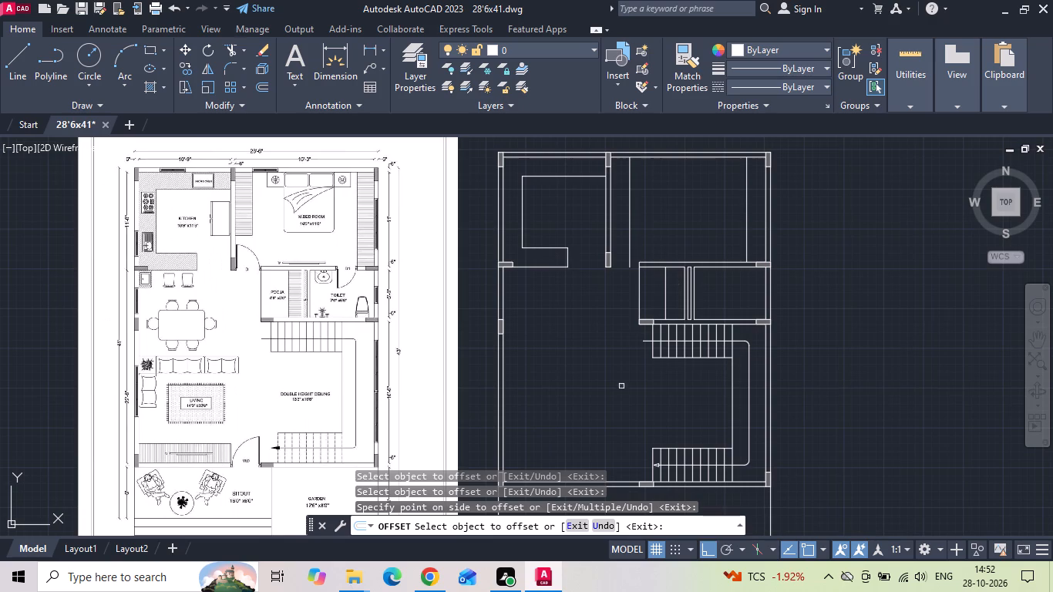
middle_click_drag(593, 408, 582, 345)
left_click(530, 417)
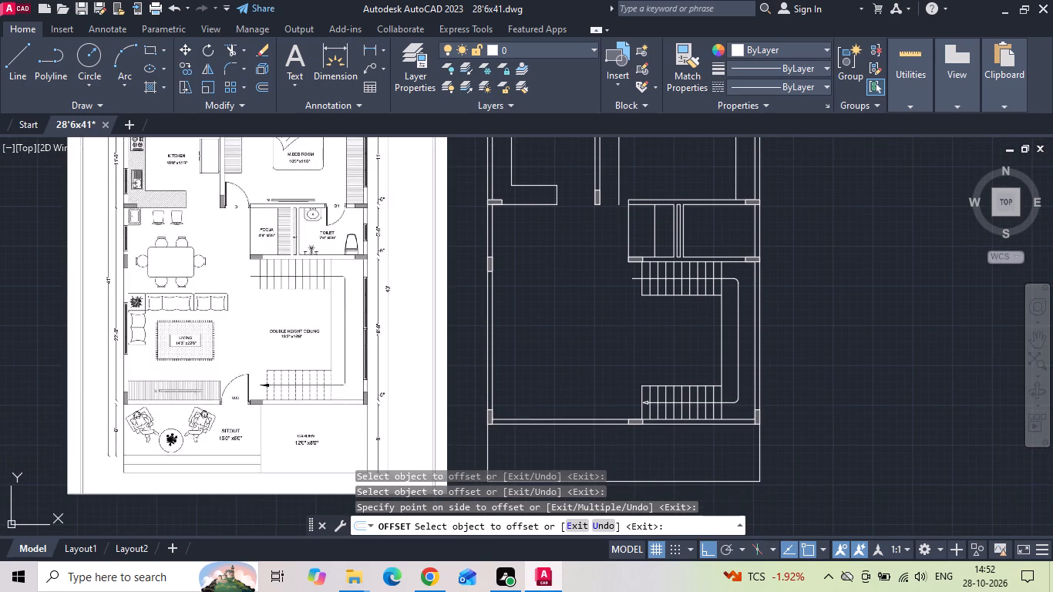
left_click(522, 419)
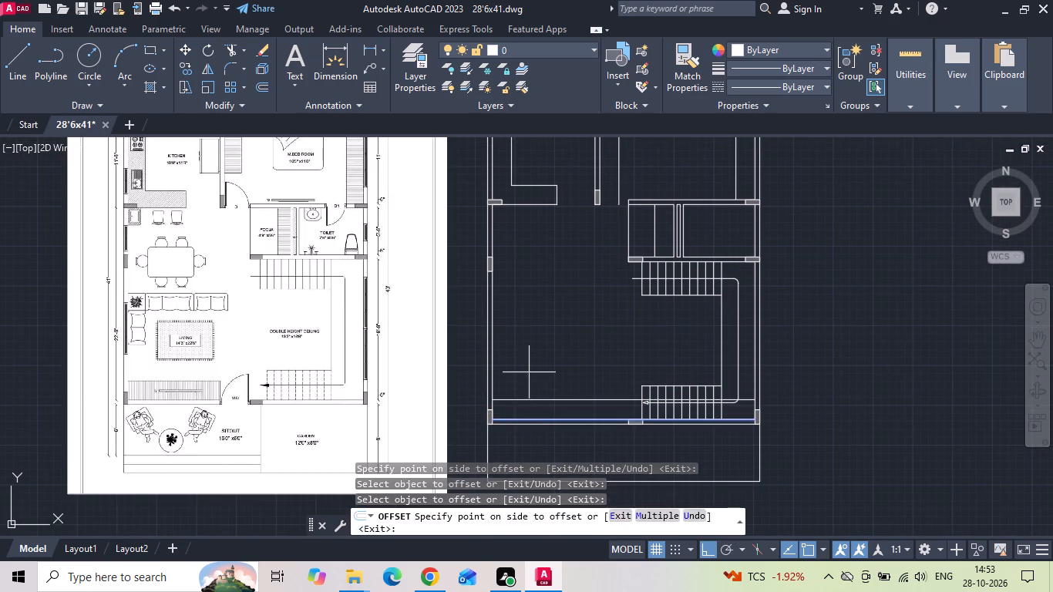
left_click(529, 372)
key("Escape")
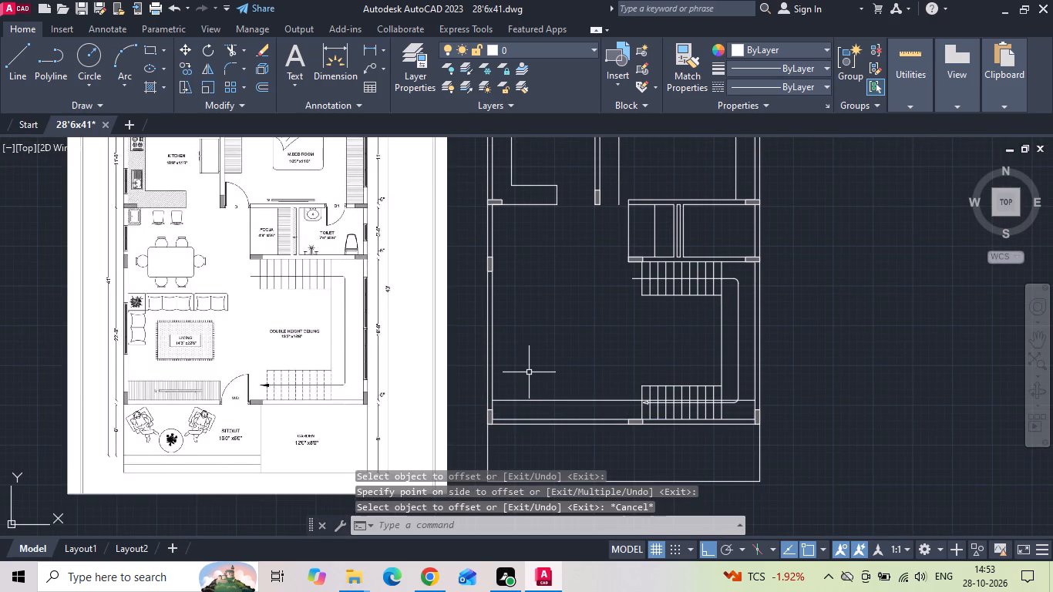
Check the reference's sitout and garden, and measure the drawn depth from the front wall to the front boundary line.
middle_click_drag(526, 368, 528, 285)
scroll(247, 358, "up", 1)
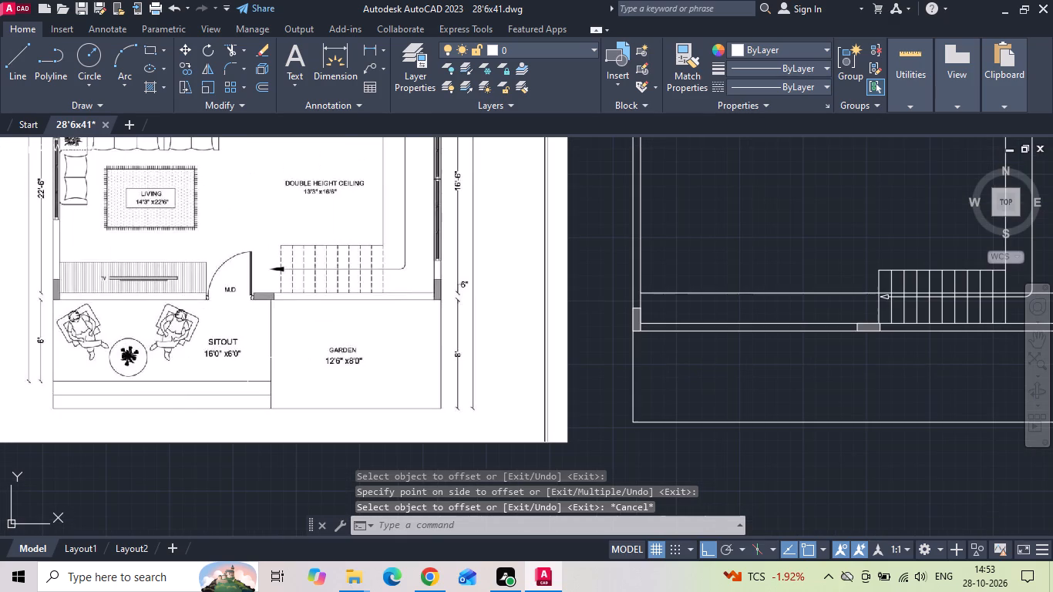
scroll(249, 356, "up", 2)
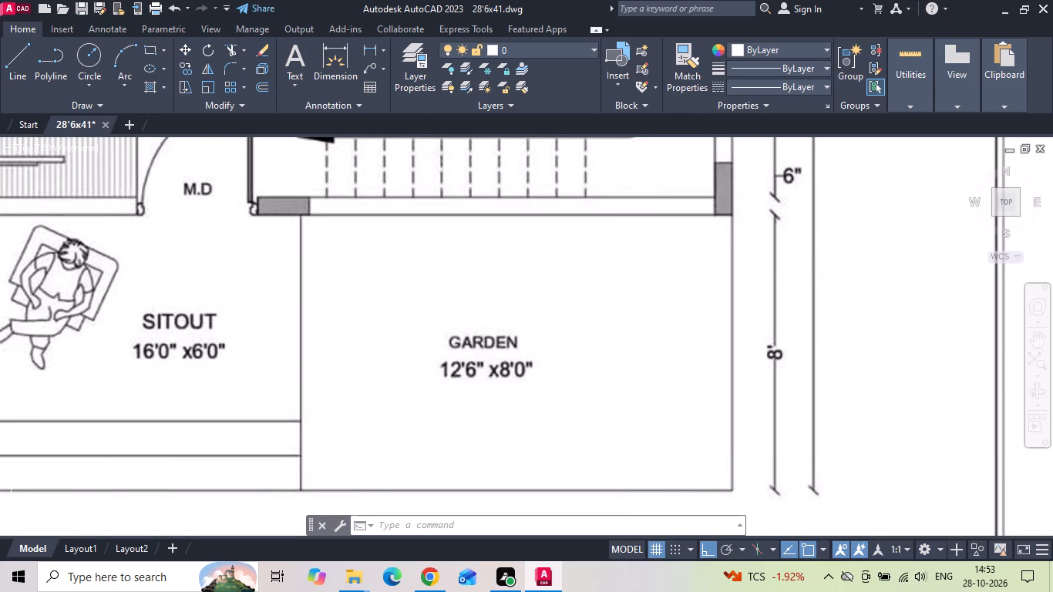
scroll(281, 325, "down", 2)
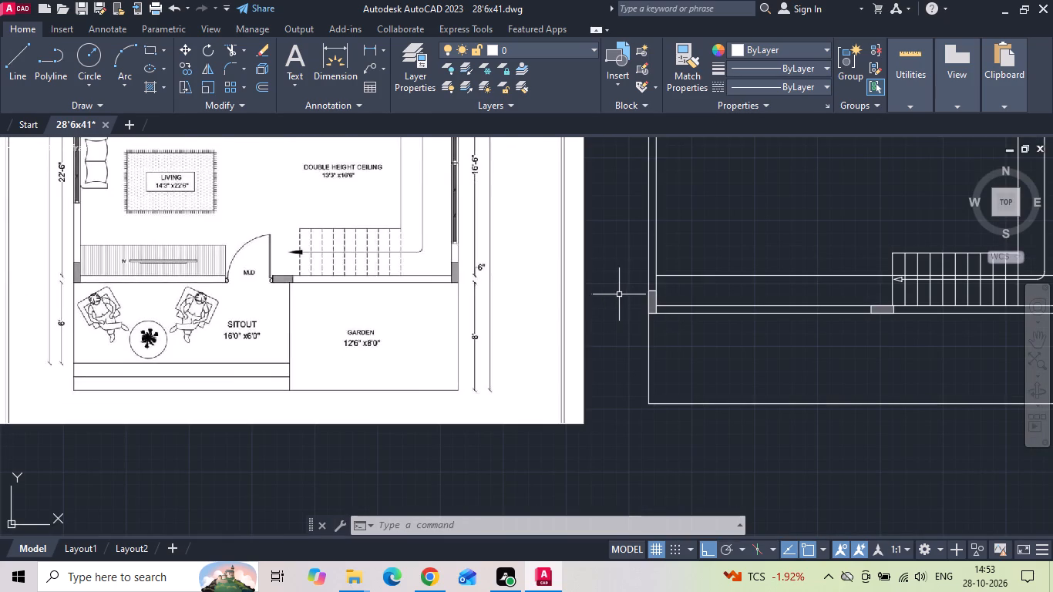
left_click(365, 53)
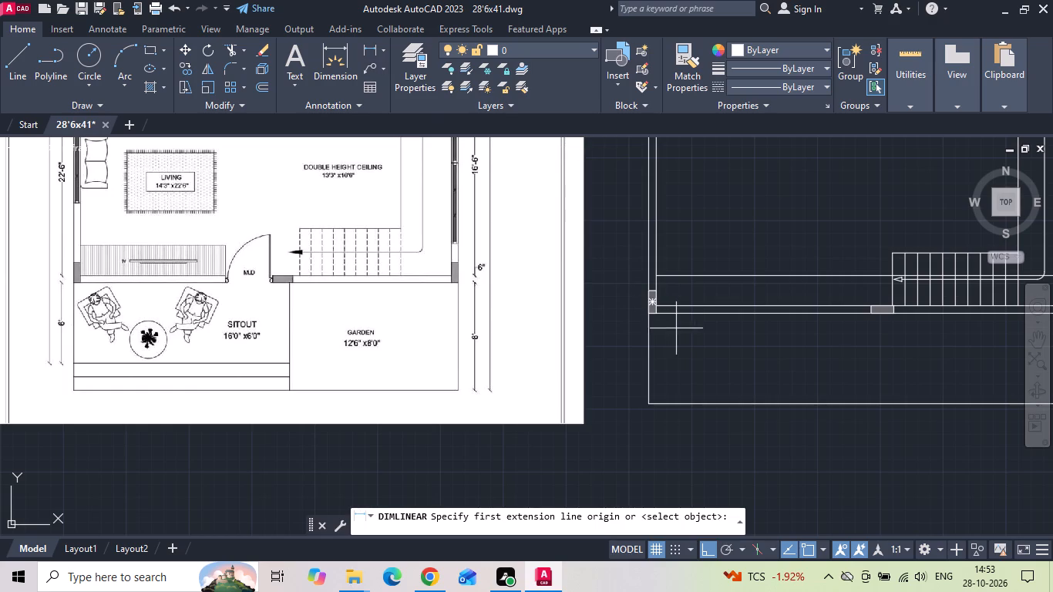
left_click_drag(679, 313, 682, 337)
left_click(673, 402)
scroll(698, 388, "up", 2)
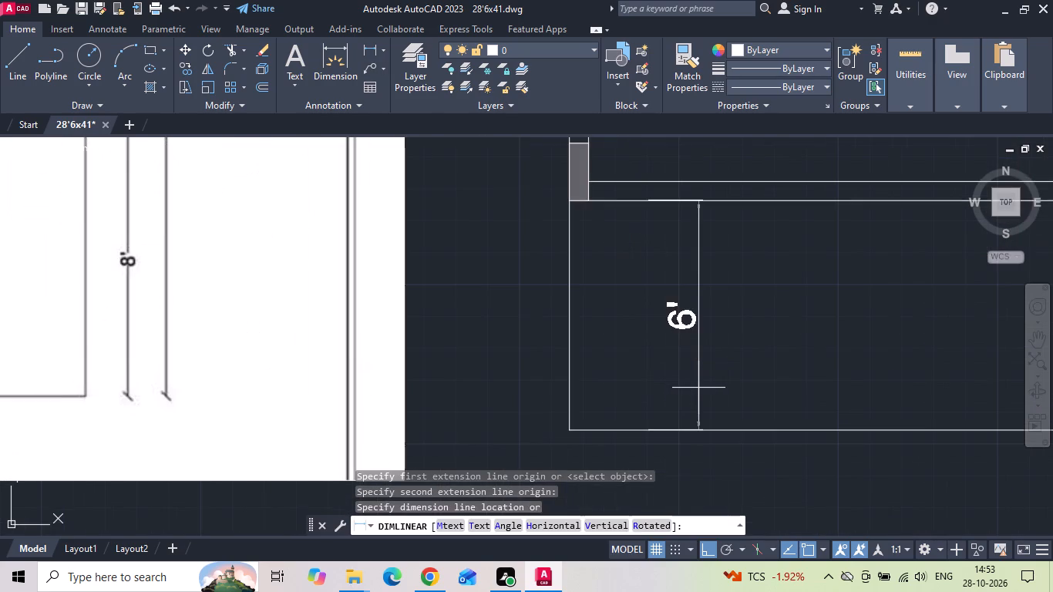
scroll(698, 388, "down", 1)
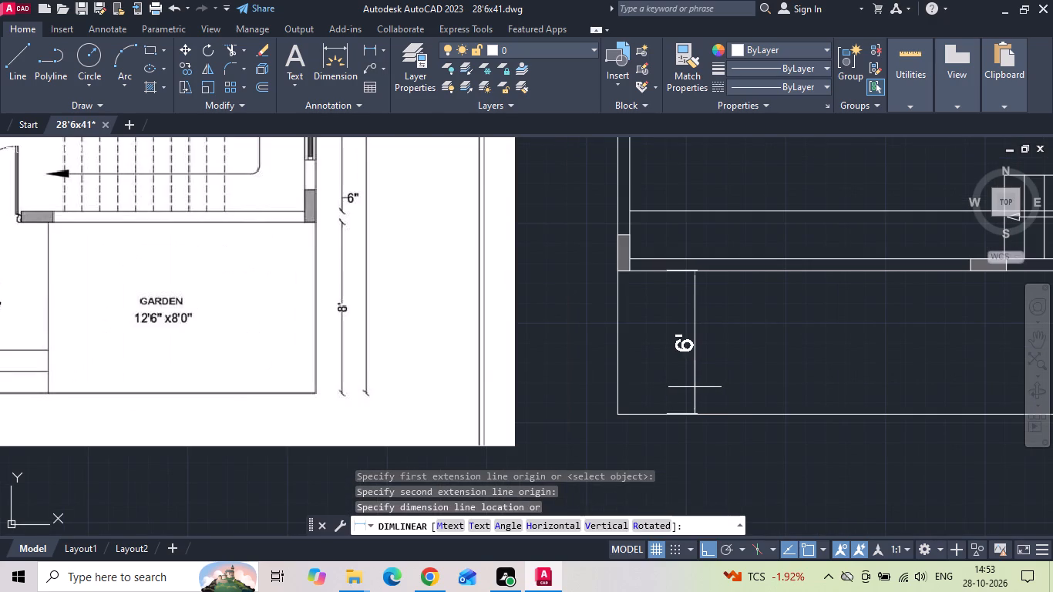
scroll(694, 387, "down", 1)
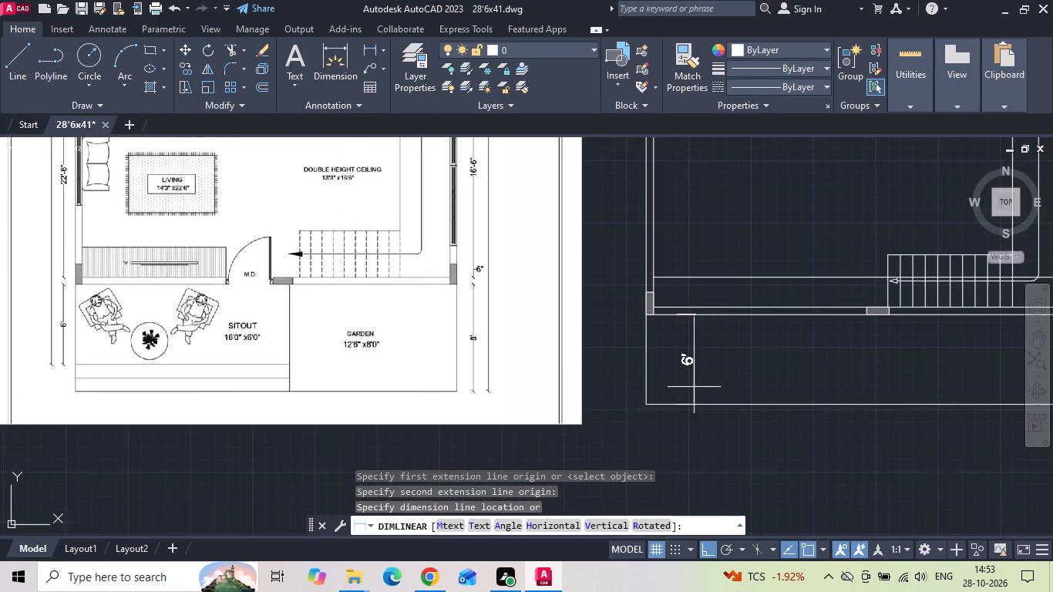
key("Escape")
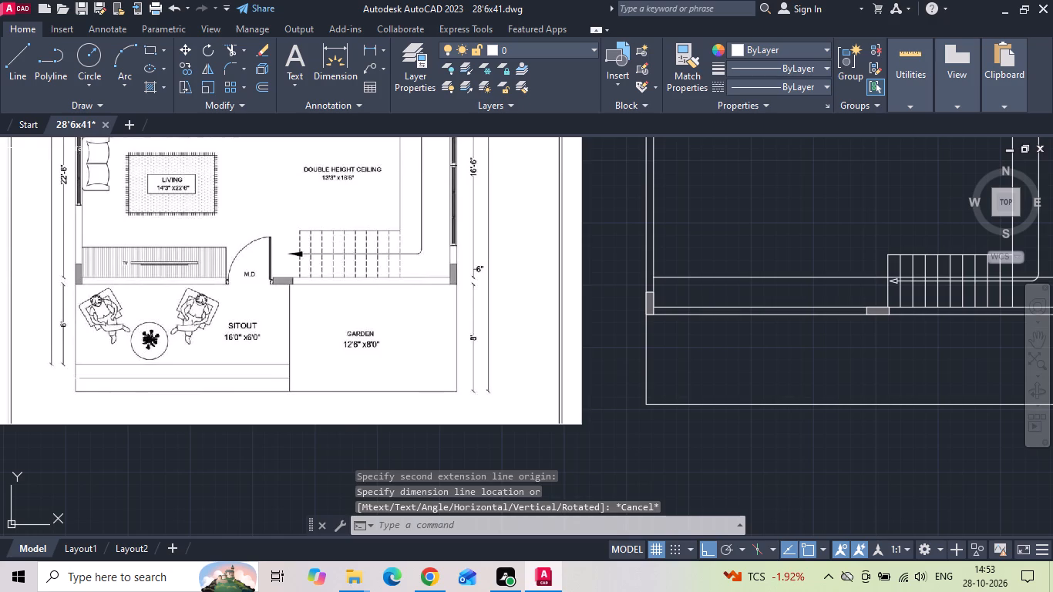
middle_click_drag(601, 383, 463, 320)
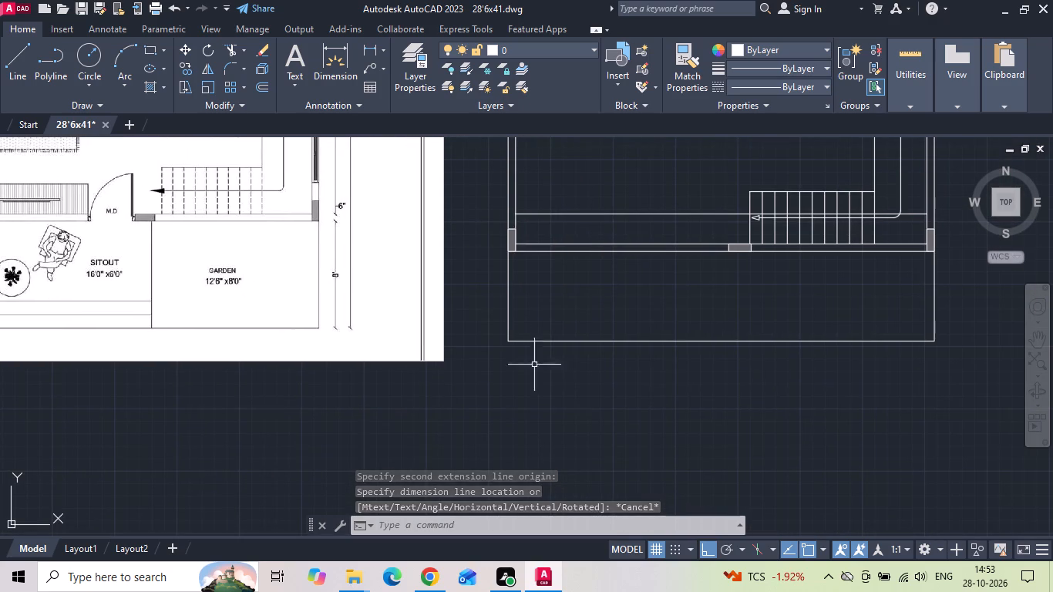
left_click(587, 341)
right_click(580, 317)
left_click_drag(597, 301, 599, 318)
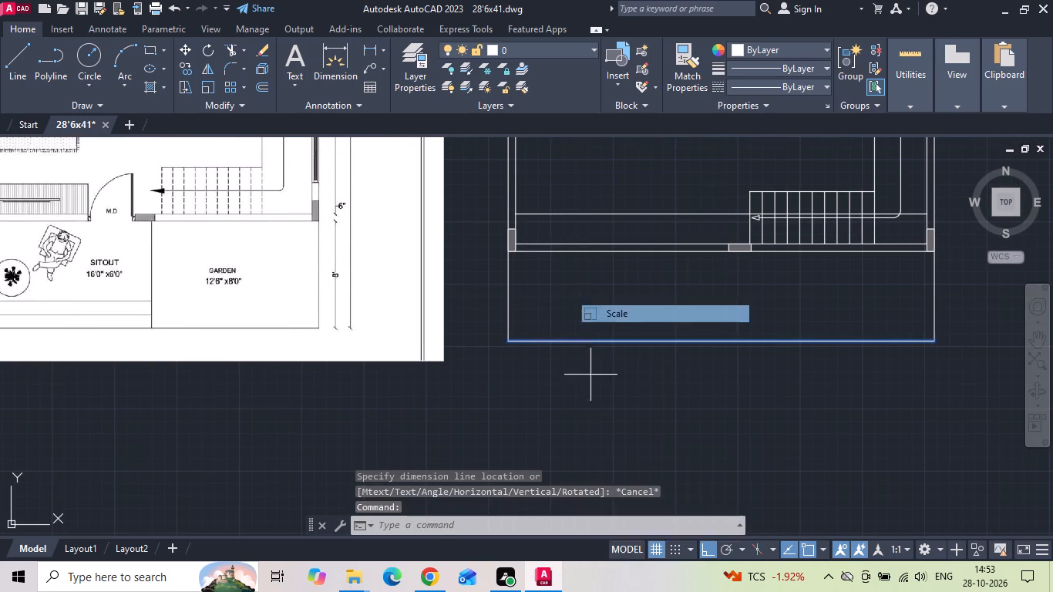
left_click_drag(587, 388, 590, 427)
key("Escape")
Copy the front boundary line outward, away from the house, at distances of 1' and 2'.
left_click_drag(596, 365, 585, 345)
left_click(577, 321)
right_click(577, 321)
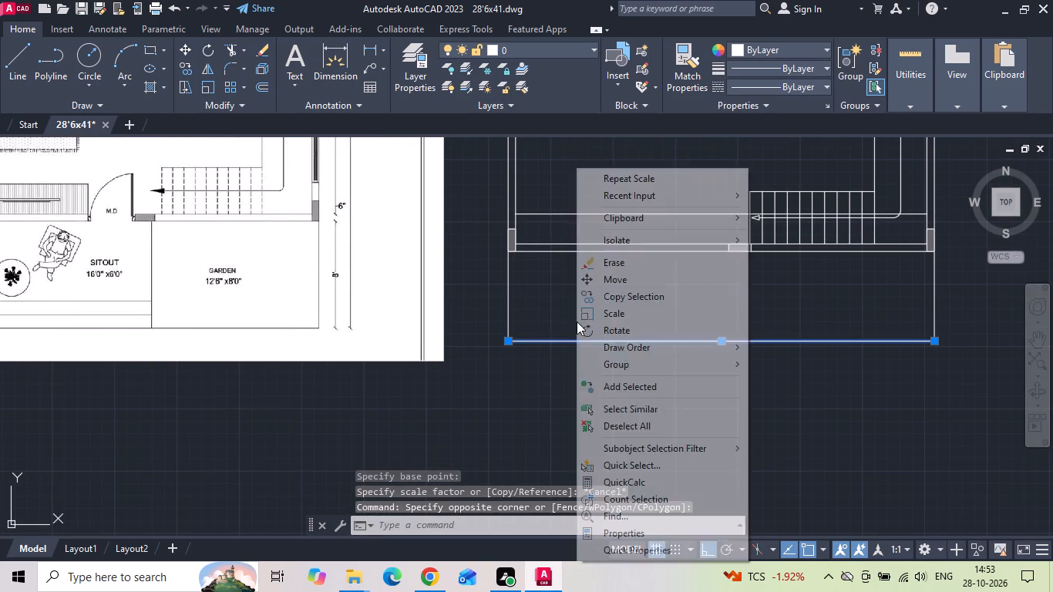
left_click(629, 300)
left_click_drag(619, 368, 621, 385)
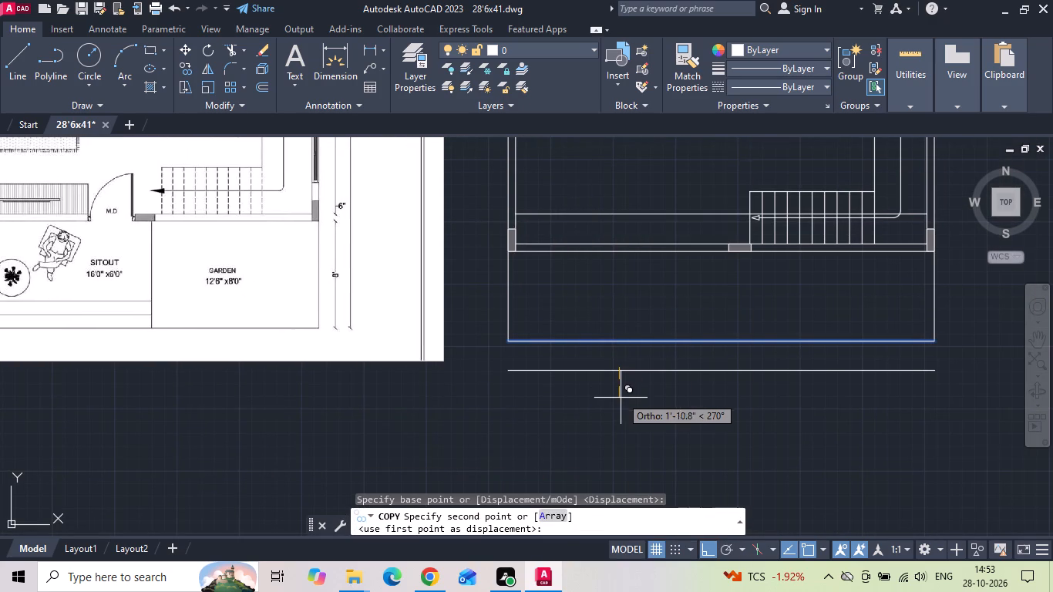
type("1'")
key("Return")
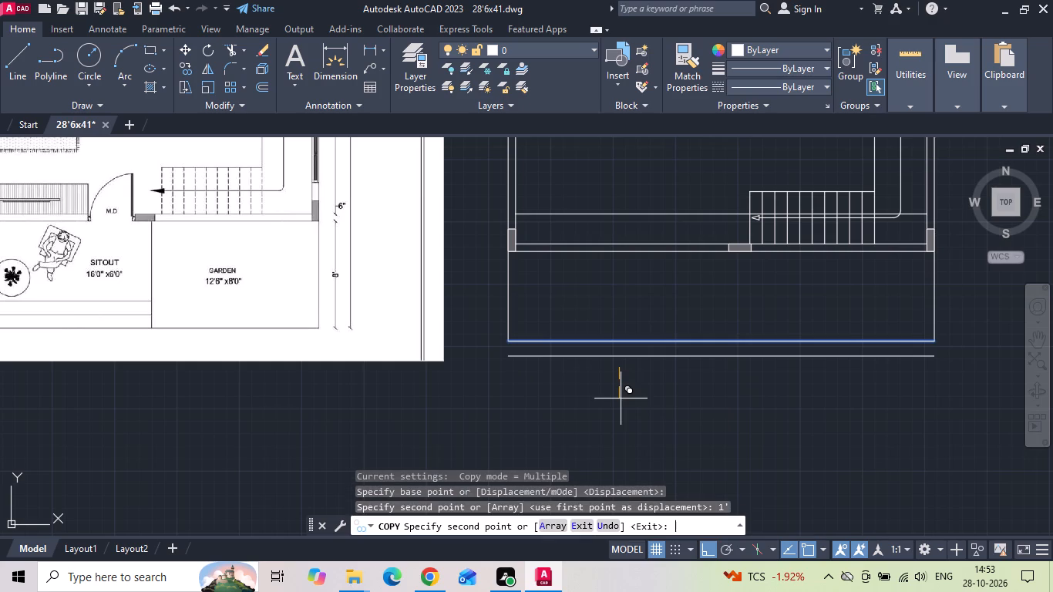
type("2'")
key("Return")
key("Escape")
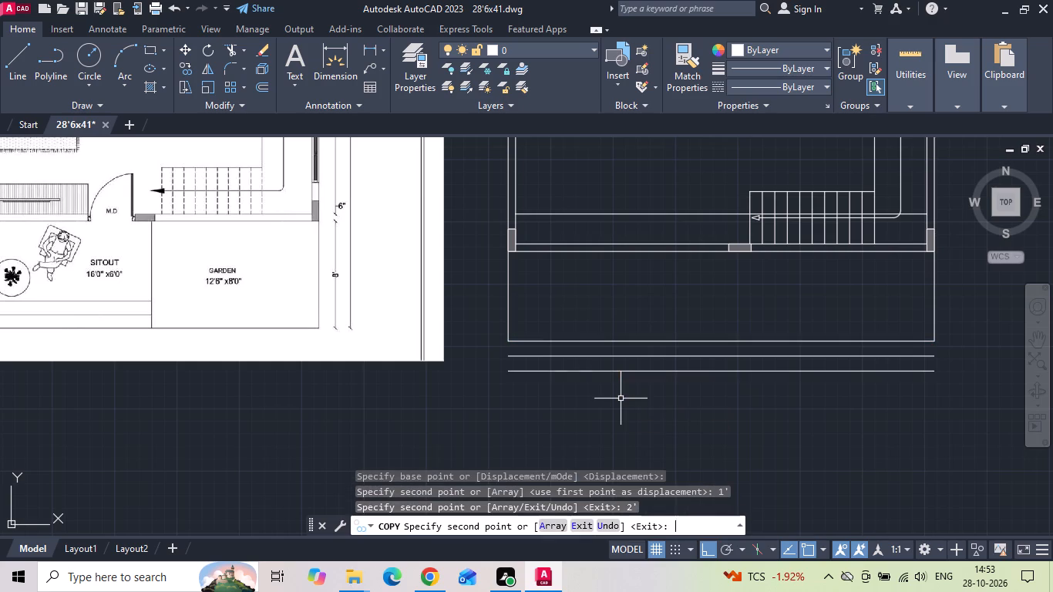
Extend both outer side lines of the sitout area to the outermost copied front line.
type("ex")
key("space")
left_click_drag(493, 325, 539, 316)
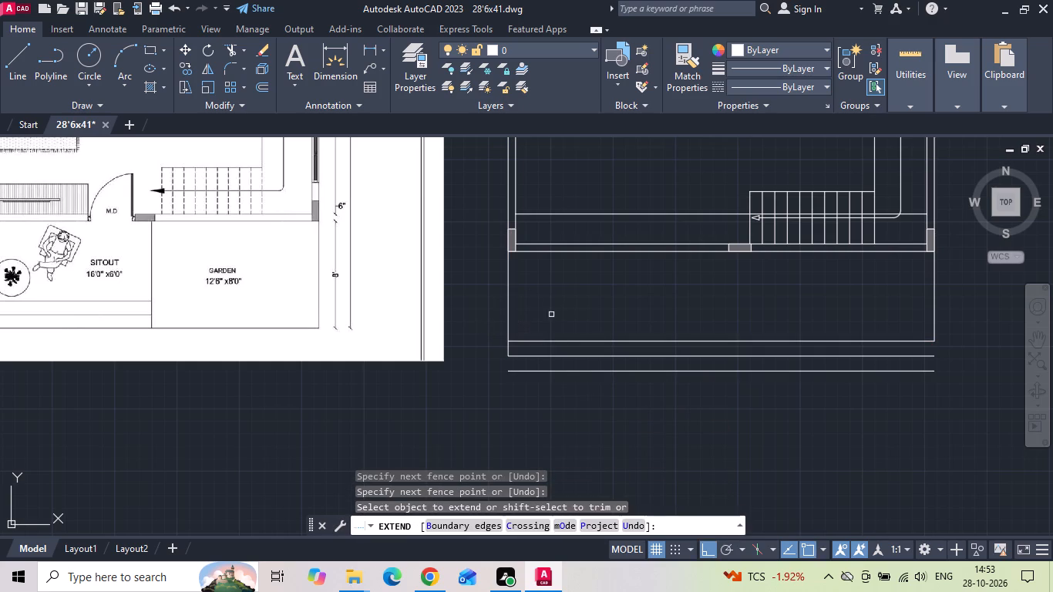
left_click(513, 326)
left_click(504, 304)
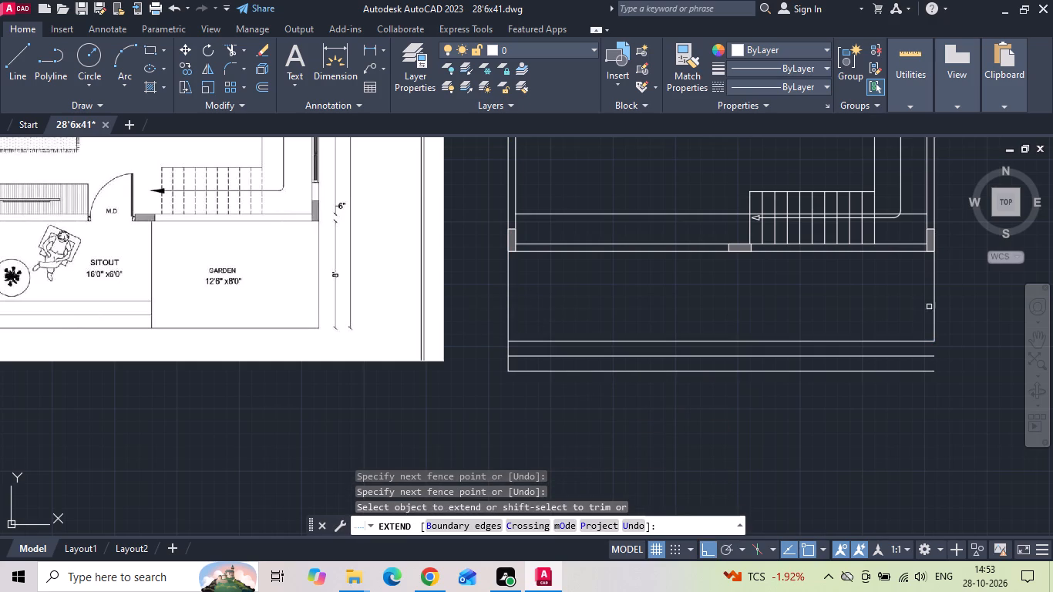
left_click(935, 307)
left_click(934, 311)
key("Escape")
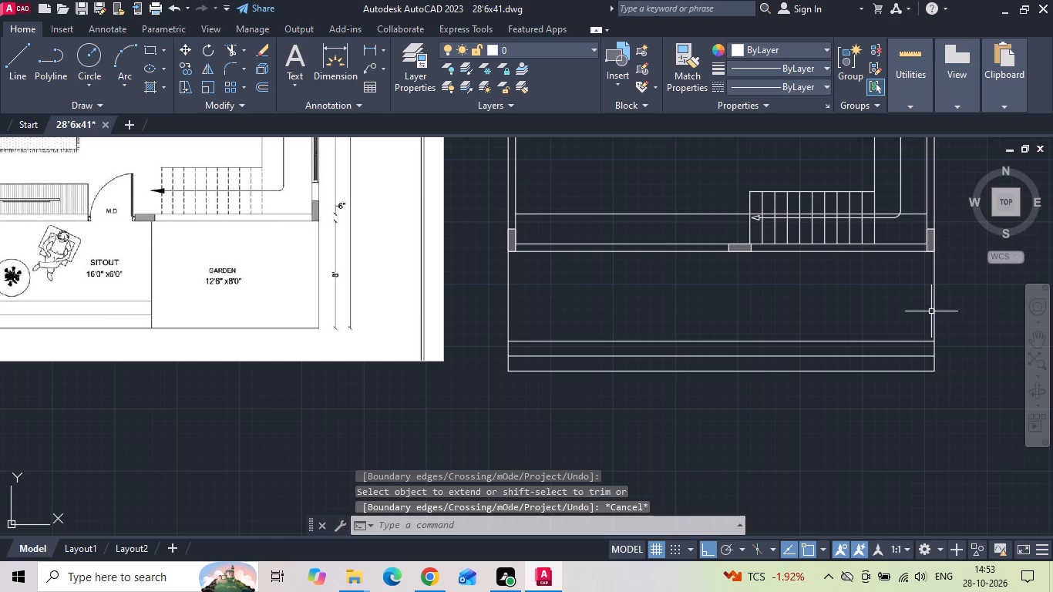
Offset the sitout's outer side line 16' toward the garden to divide the two areas.
type("o 1")
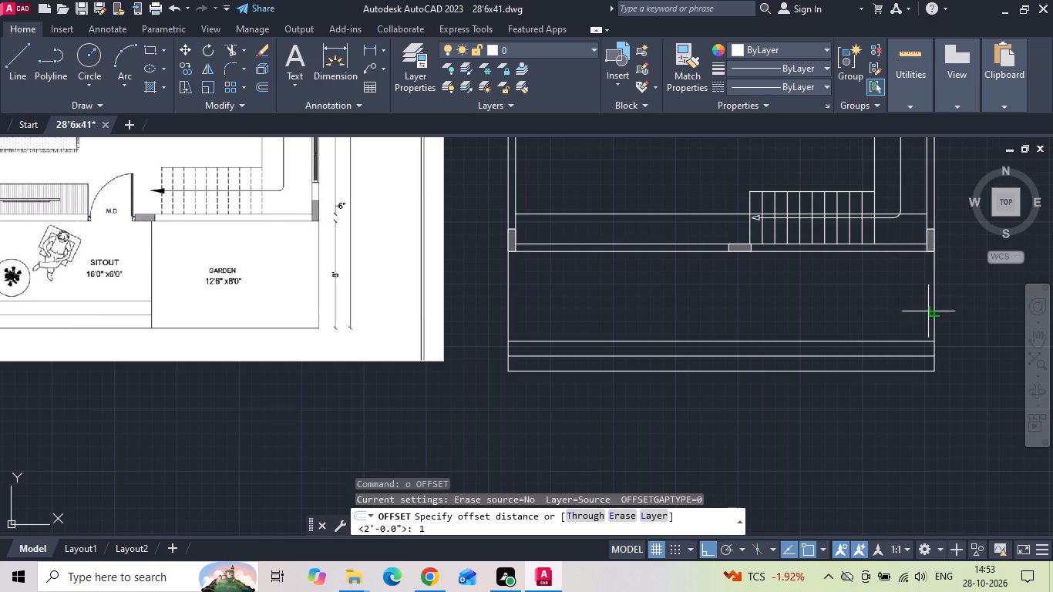
type("6'")
key("Return")
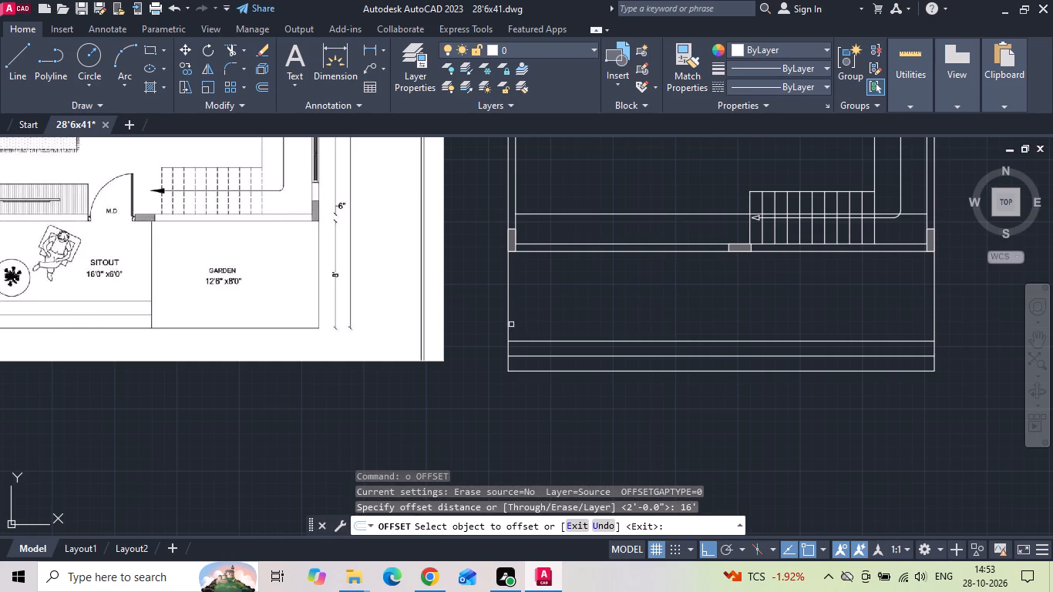
left_click(509, 321)
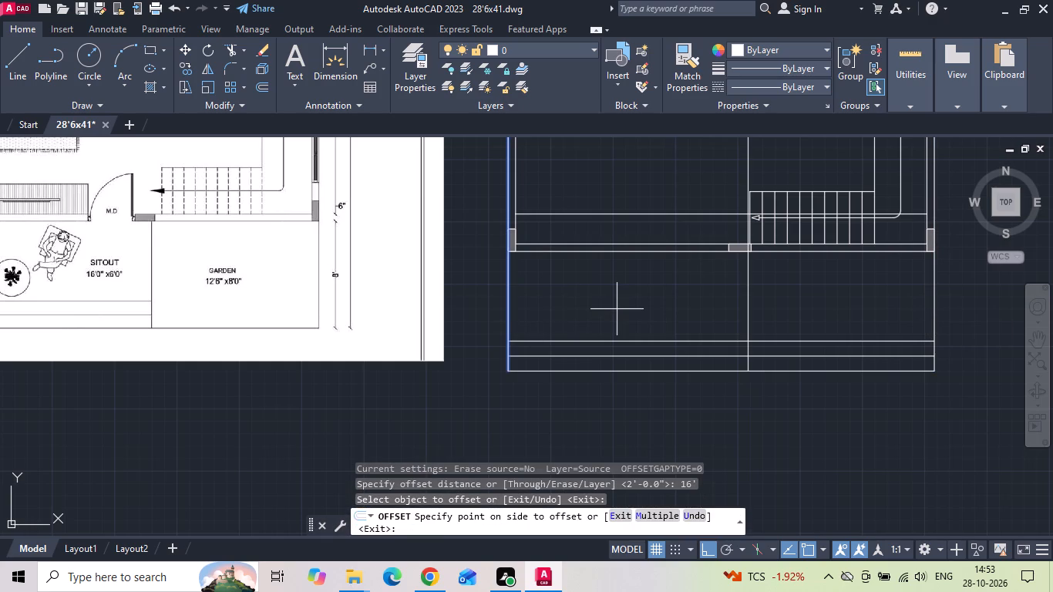
left_click(617, 309)
key("Escape")
Trim the two inner front lines off the garden side and cut away the sitout-garden divider inside the house.
key("t")
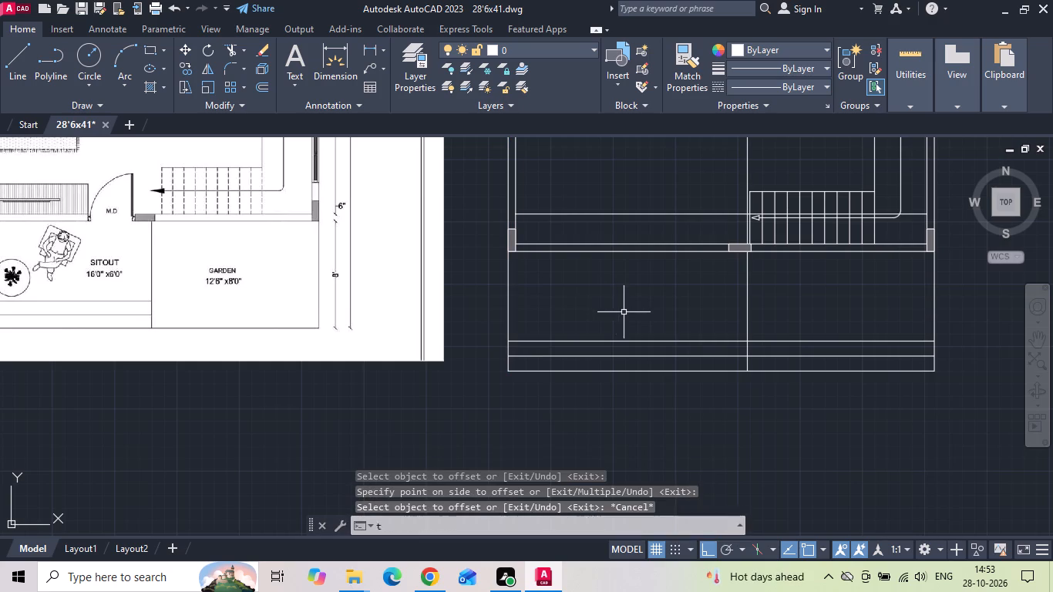
key("r")
key("space")
left_click_drag(806, 313, 810, 360)
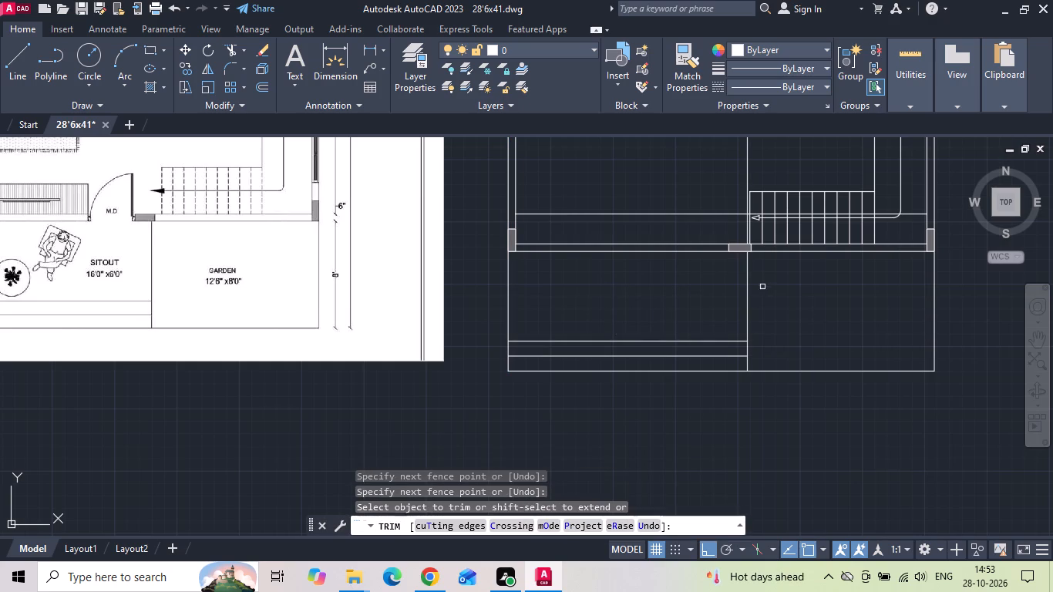
scroll(744, 203, "up", 2)
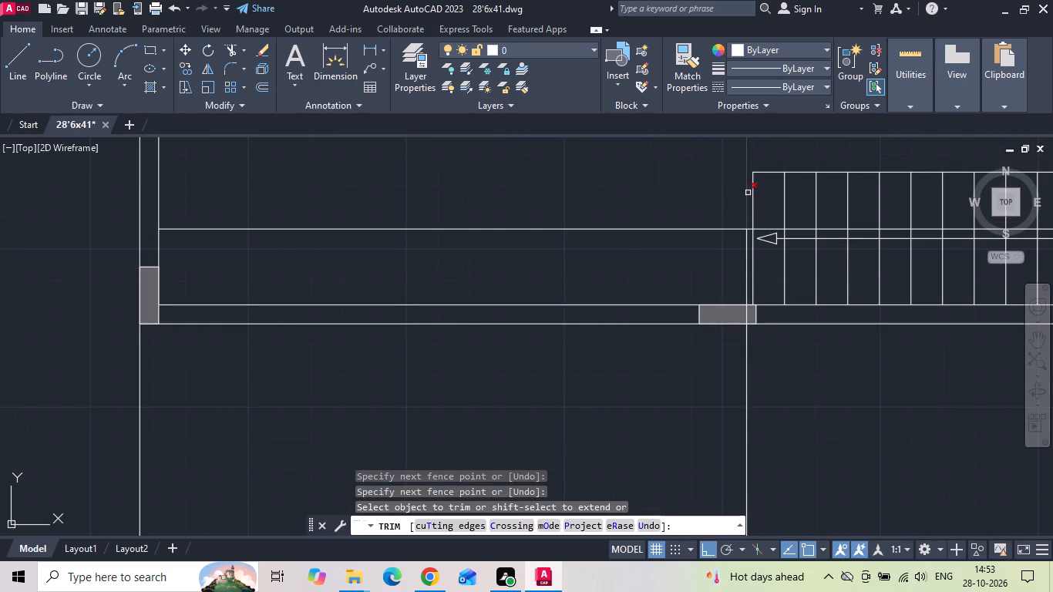
left_click(748, 192)
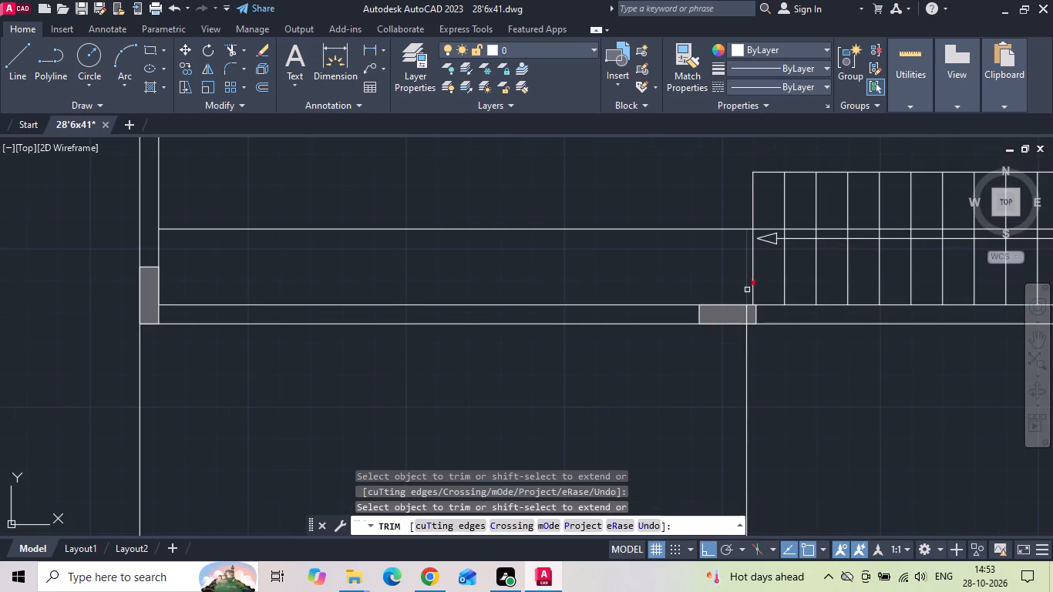
left_click(747, 290)
key("Escape")
Shorten the sitout-garden divider so its house end stops at the outer face of the front wall.
left_click_drag(752, 338, 735, 347)
left_click(729, 348)
scroll(757, 337, "up", 2)
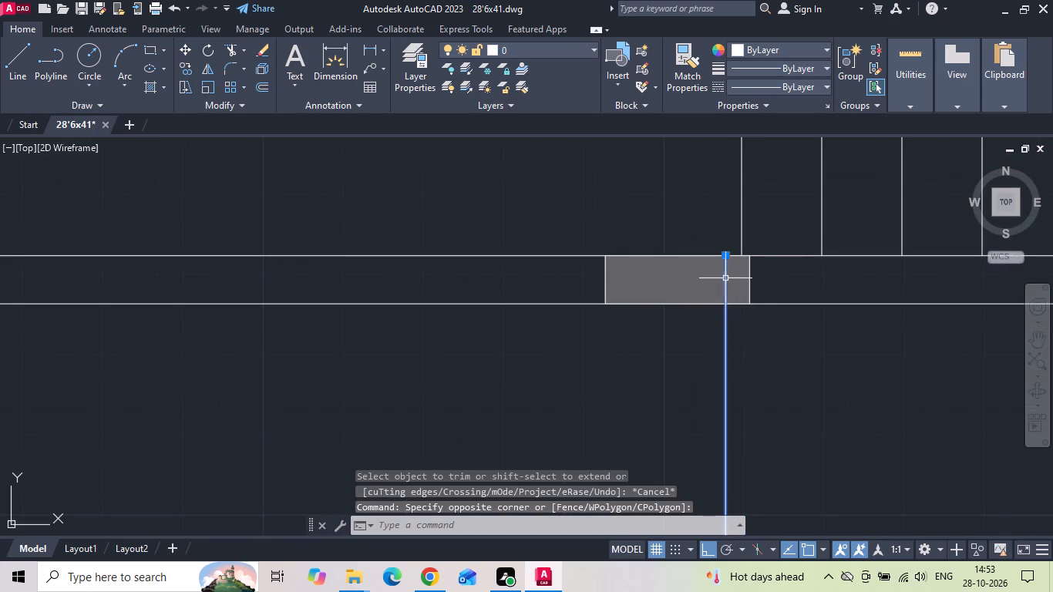
left_click(722, 255)
left_click(722, 303)
scroll(633, 359, "down", 2)
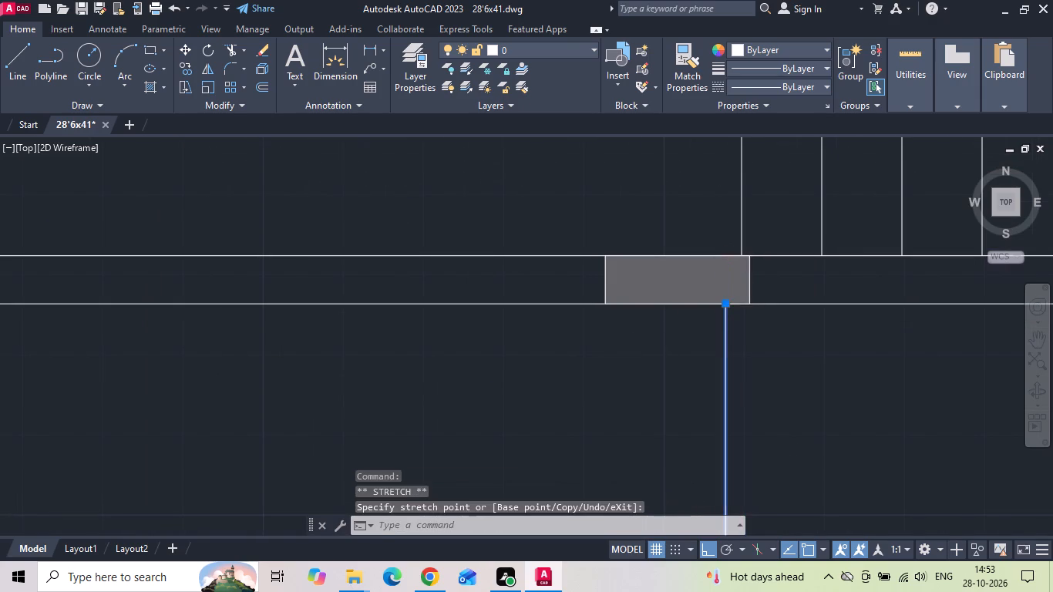
scroll(633, 359, "down", 2)
key("Escape")
scroll(608, 383, "down", 1)
Save the drawing.
middle_click_drag(535, 395, 570, 370)
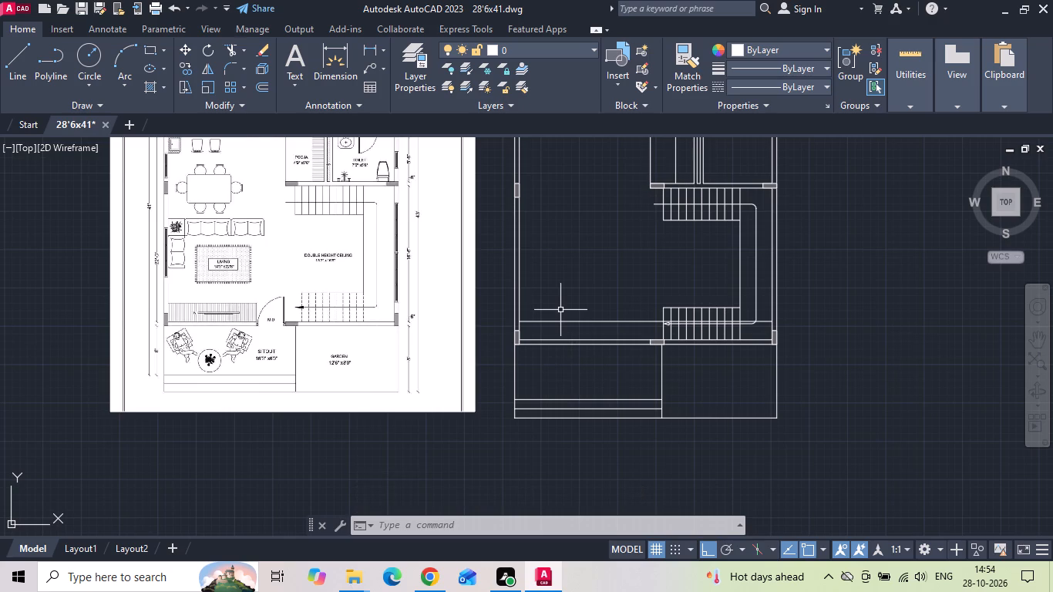
key("ctrl+s")
key("ctrl+s")
key("ctrl+s")
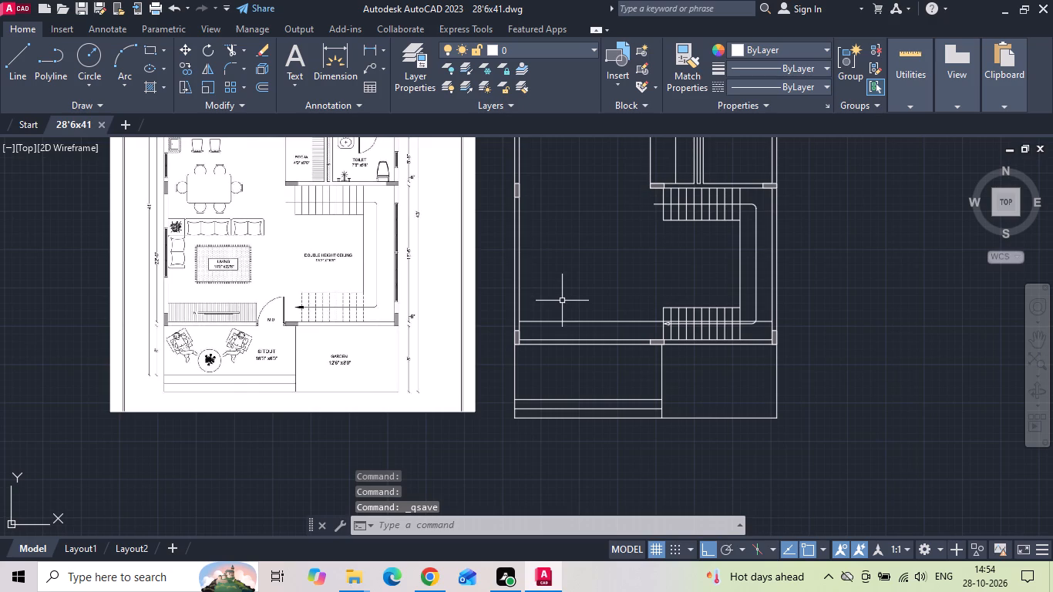
Measure the gap between the toilet wall and the near end of the stair-side window on the reference plan.
scroll(368, 190, "up", 3)
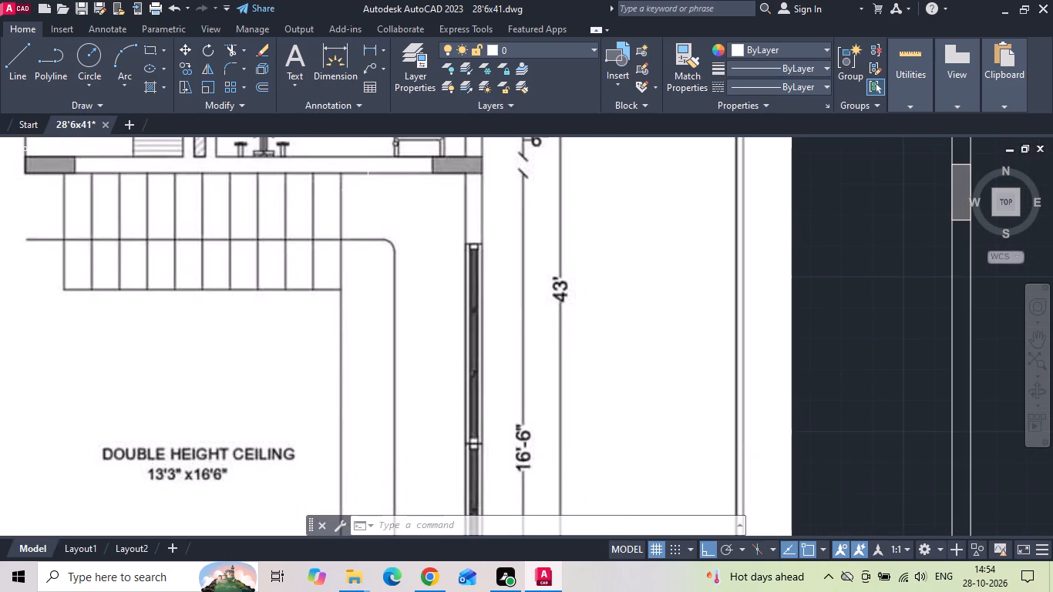
left_click(374, 52)
left_click(464, 173)
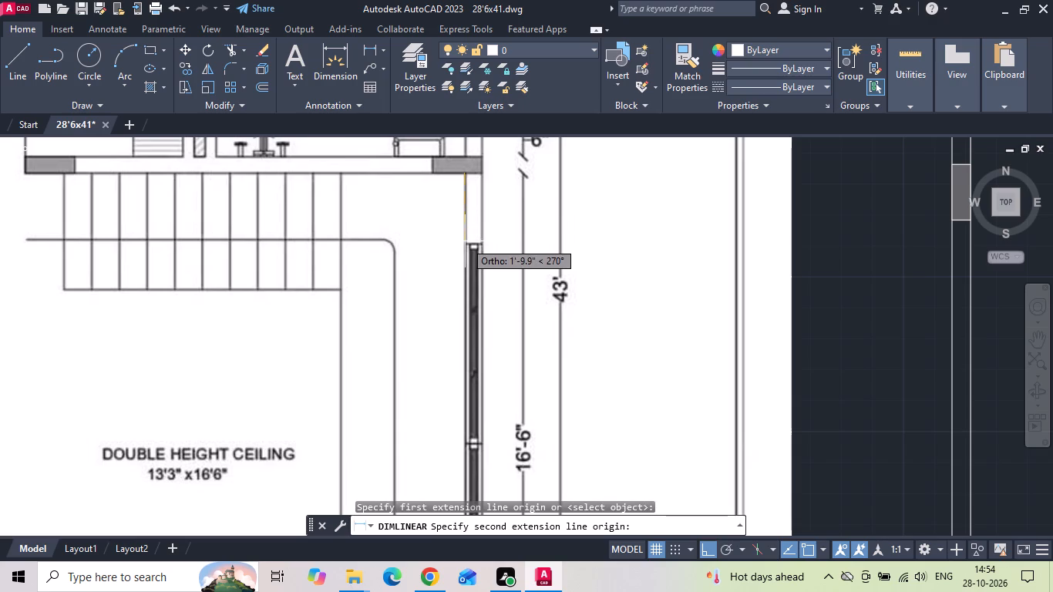
scroll(463, 236, "down", 3)
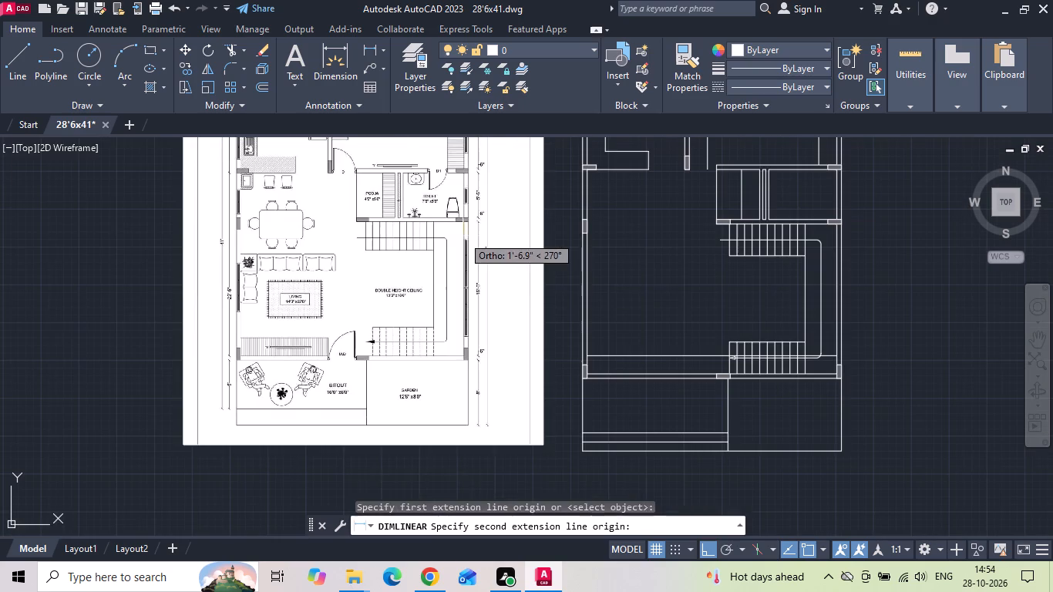
key("Escape")
Offset the inner faces of the toilet wall and the front wall 2' into the stair area to mark the window ends.
scroll(872, 261, "up", 1)
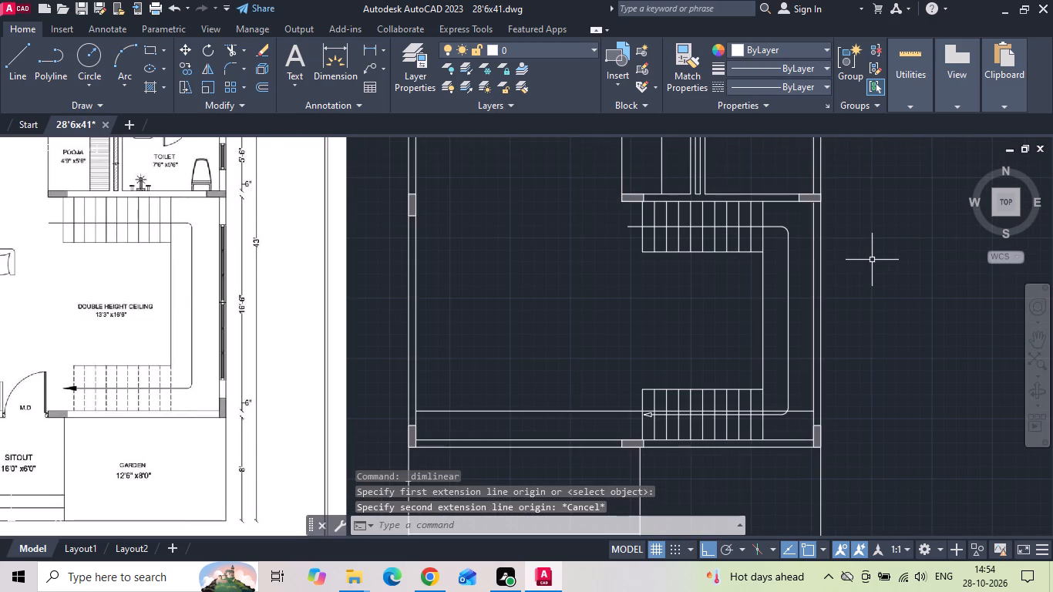
type("o 2")
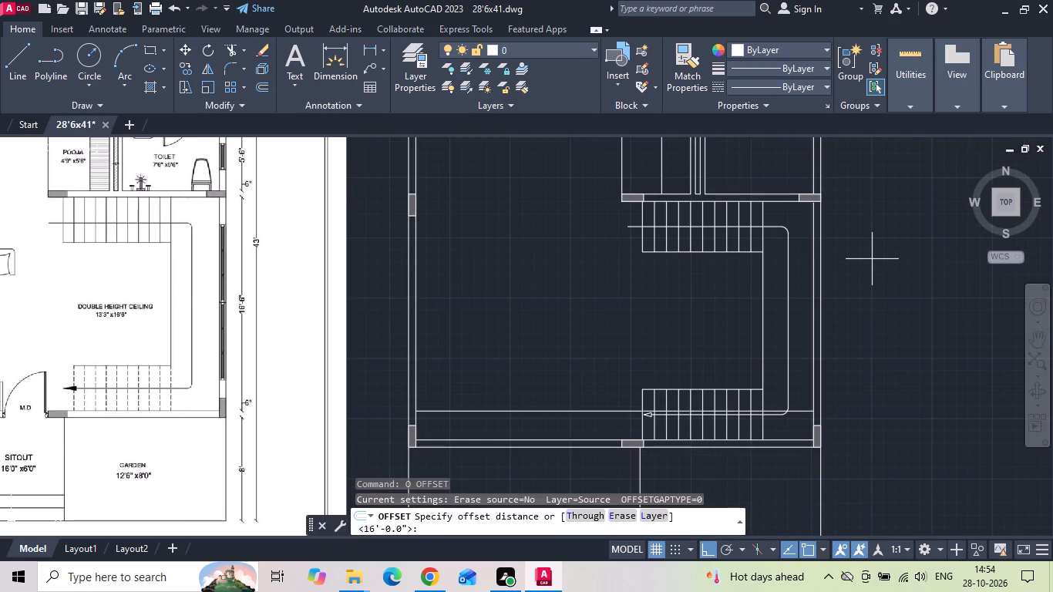
key("apostrophe")
key("Return")
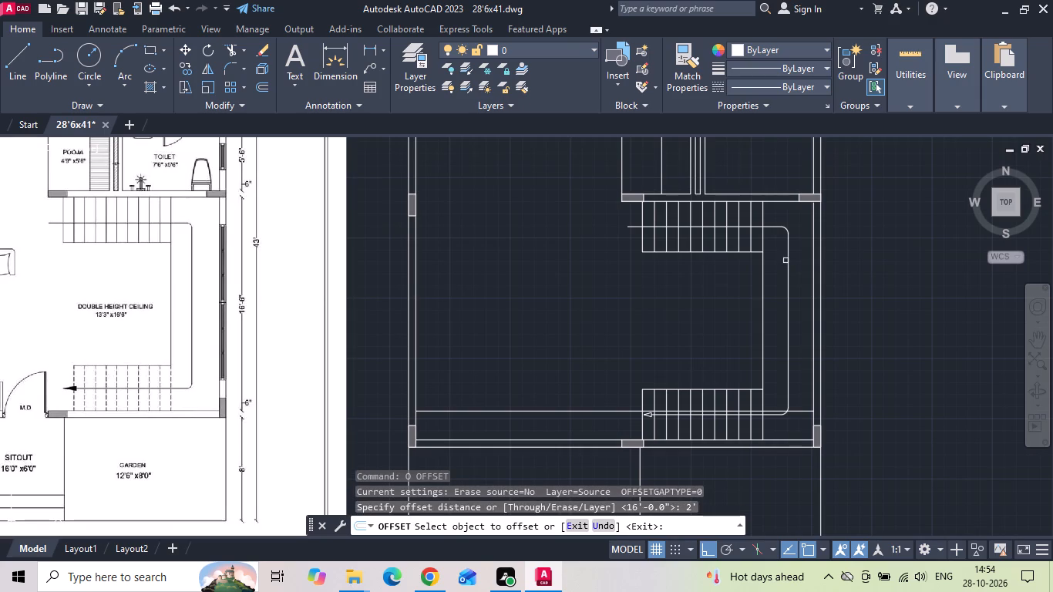
left_click_drag(784, 201, 784, 210)
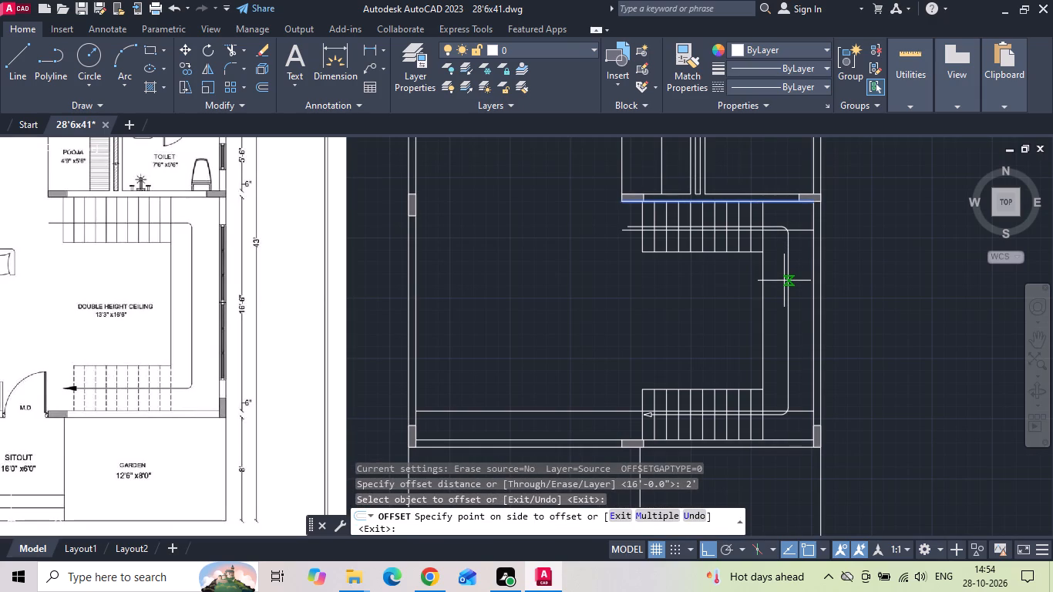
left_click(784, 281)
left_click(796, 442)
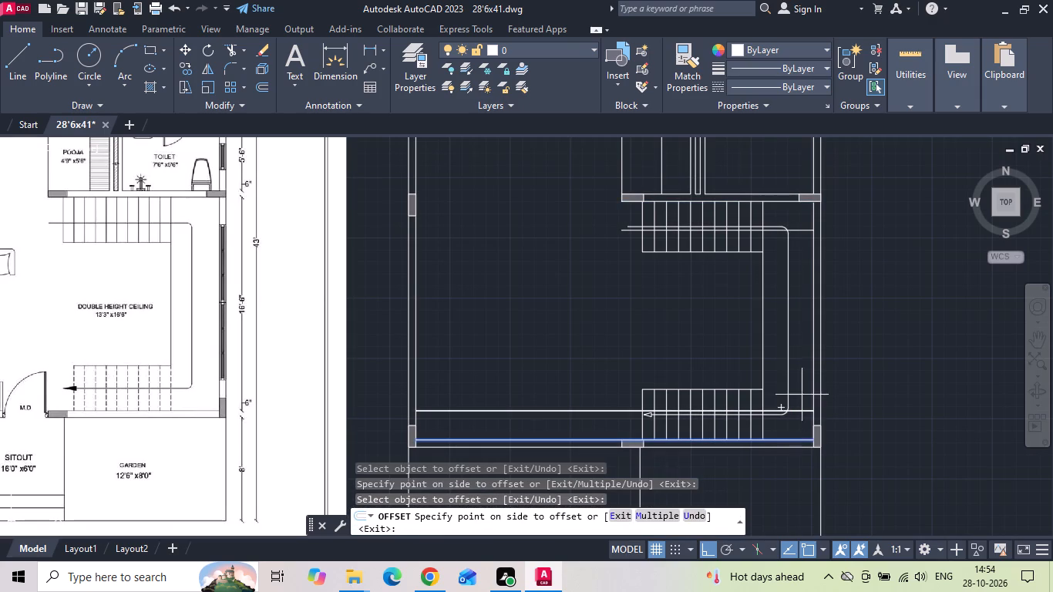
left_click(802, 373)
scroll(794, 435, "up", 3)
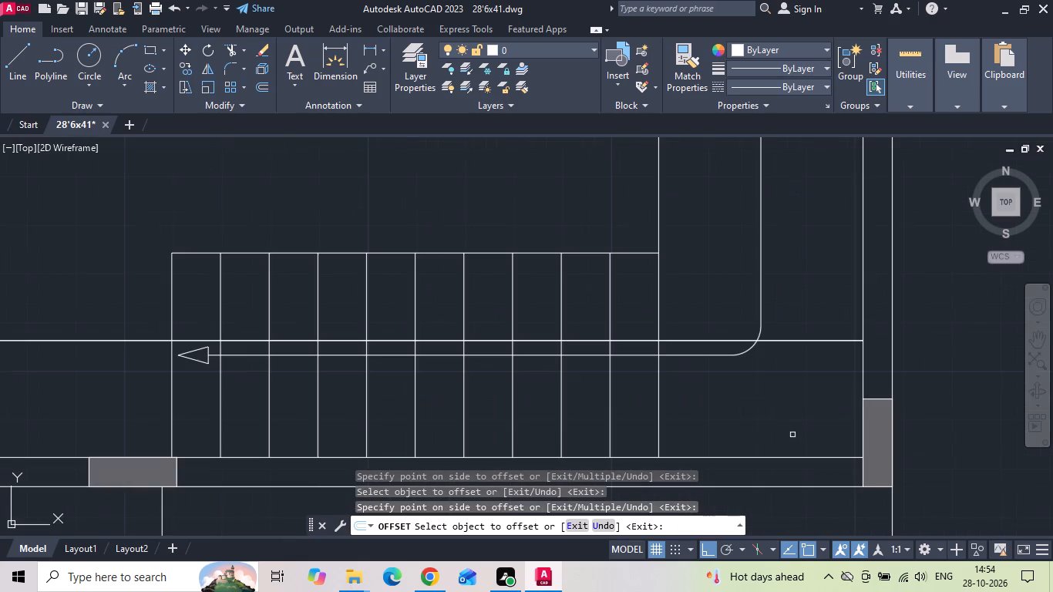
key("Escape")
Extend both 2' offset lines through the stair-side wall to its outer face.
type("ex")
key("space")
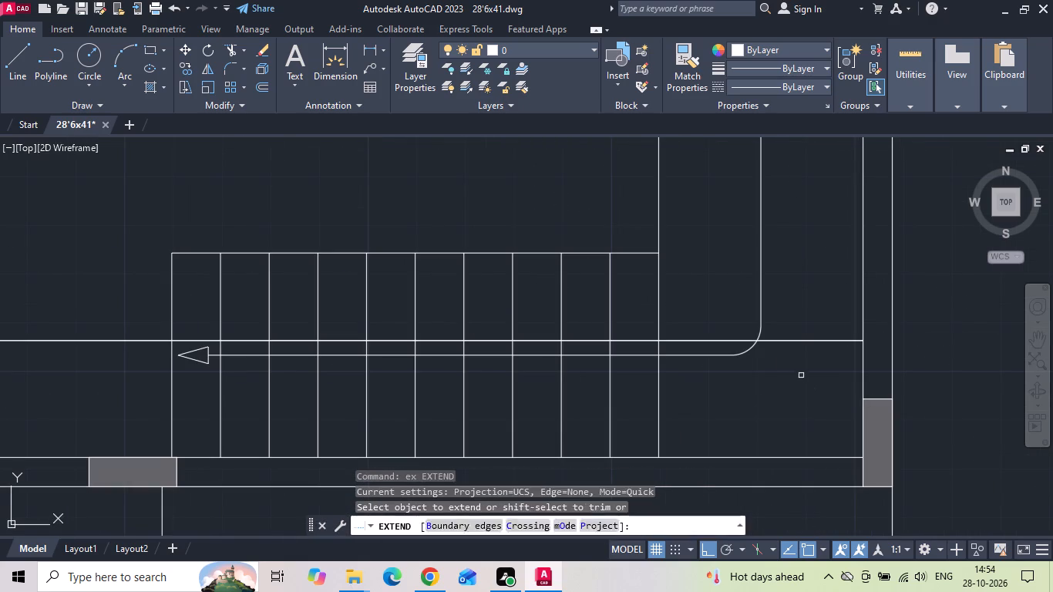
left_click_drag(801, 375, 801, 364)
left_click(801, 329)
scroll(745, 420, "down", 2)
scroll(755, 300, "down", 1)
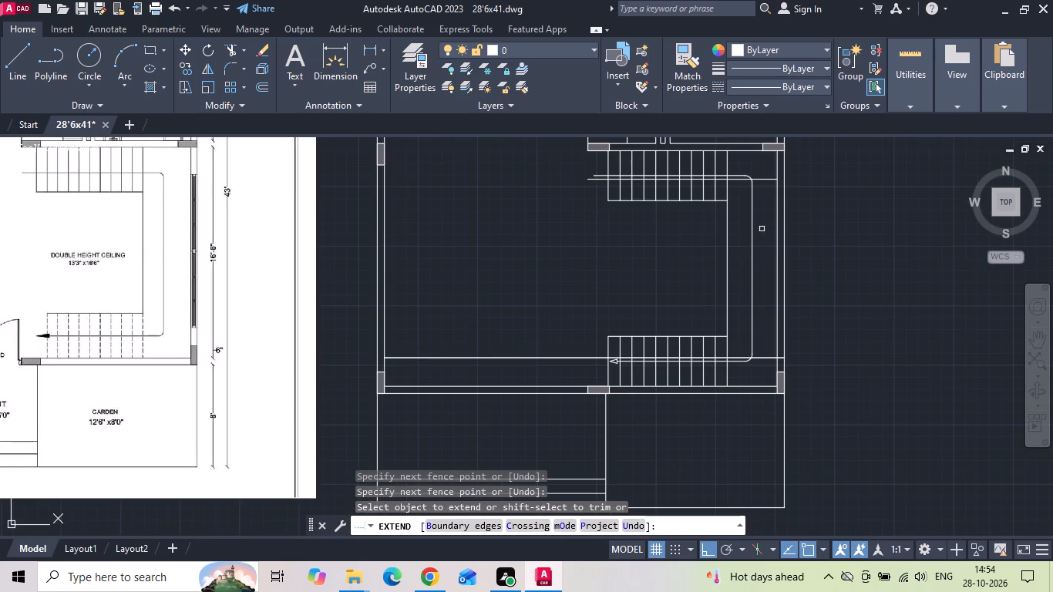
left_click(771, 180)
key("Escape")
Trim both window-end lines back at the wall's inner face, cutting them off between the stair-side wall and the staircase.
key("t")
key("r")
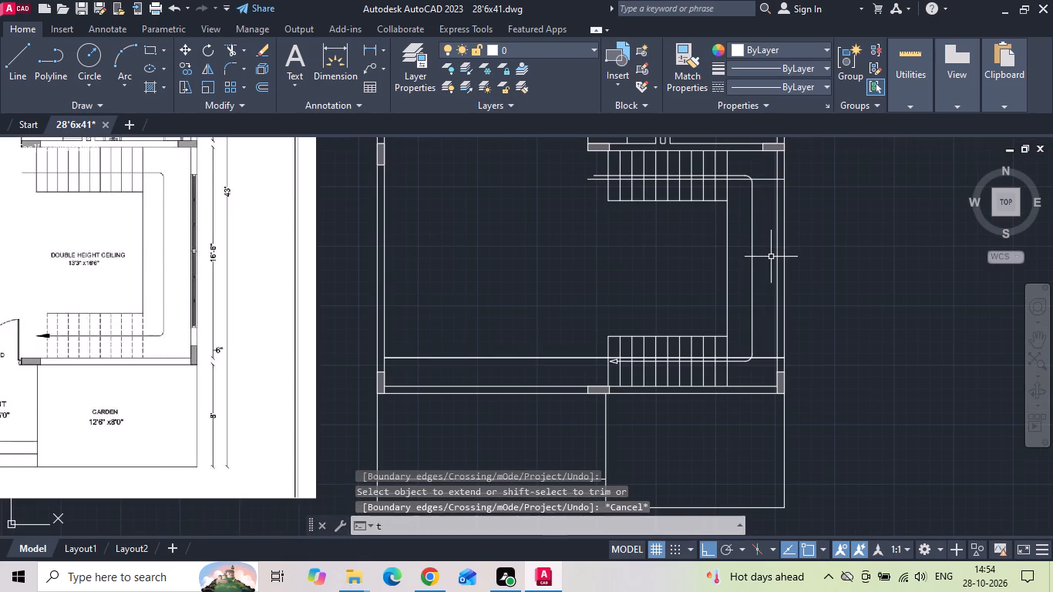
key("space")
key("space")
left_click_drag(767, 167, 765, 178)
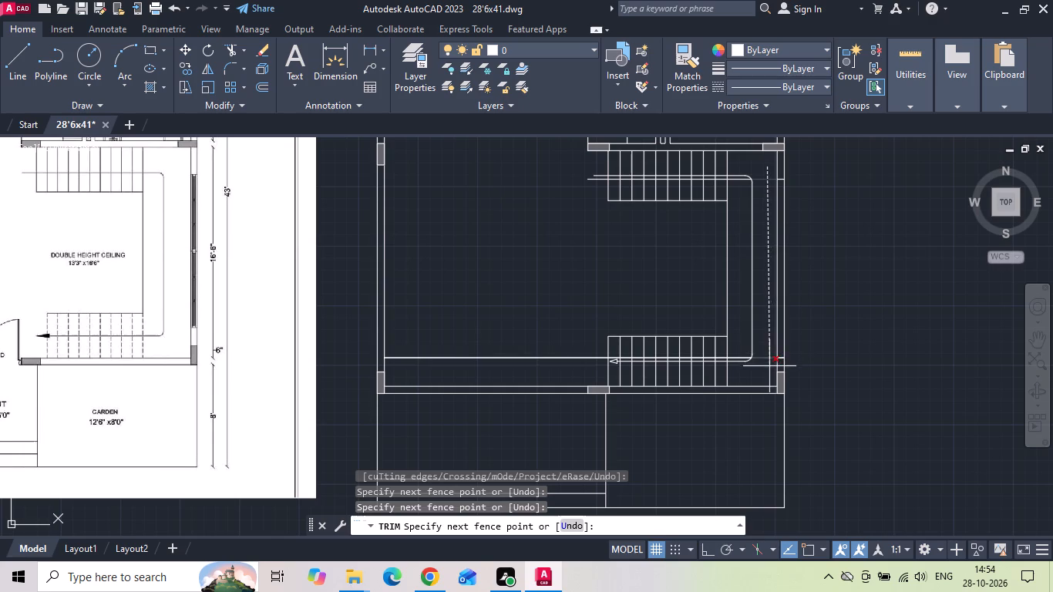
left_click(769, 366)
key("Escape")
Erase the two overlapping leftover lines that run across the living room parallel to the front wall.
left_click_drag(570, 362, 553, 350)
left_click(519, 314)
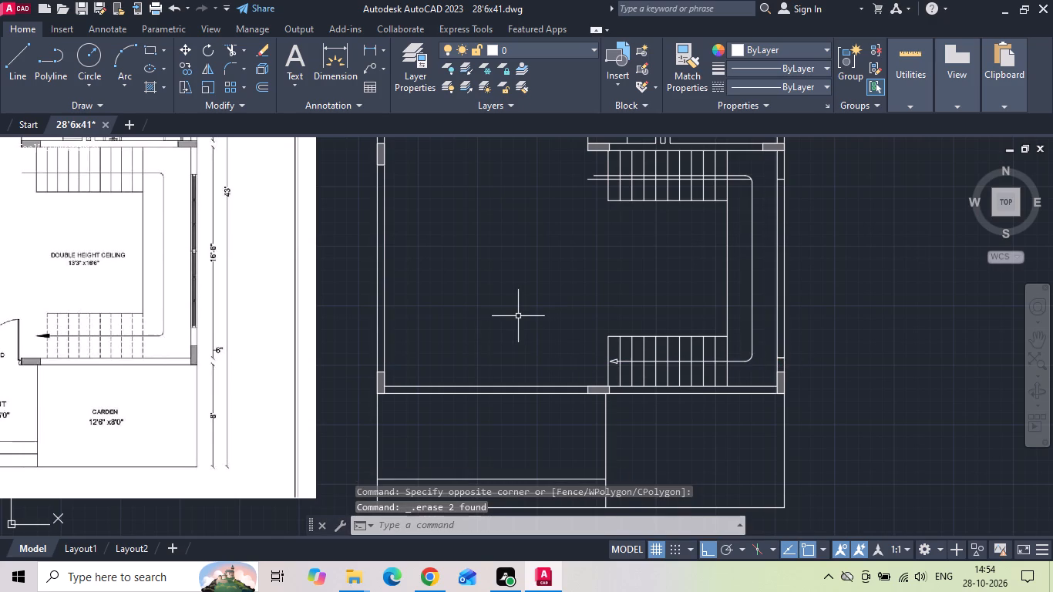
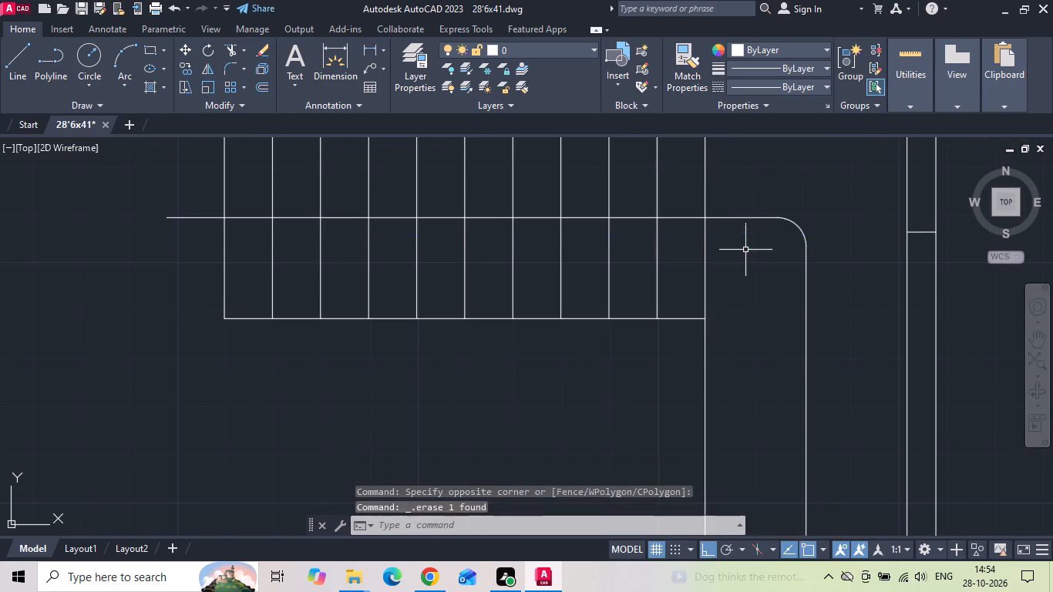
Draw a centre line along the stair-side wall's window opening, joining the midpoints of the two window-end lines.
scroll(585, 257, "down", 3)
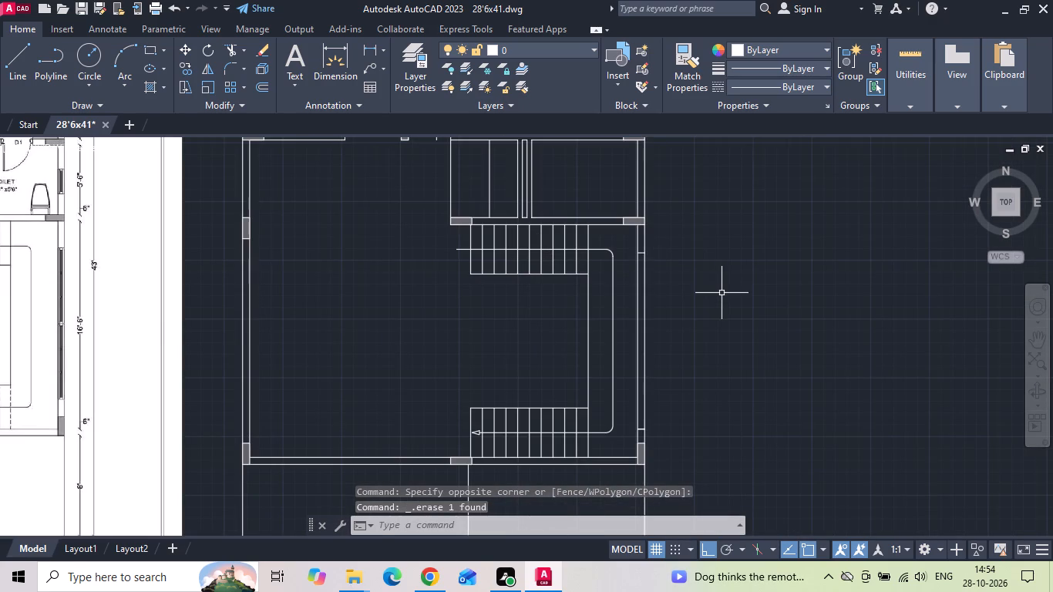
scroll(52, 325, "up", 2)
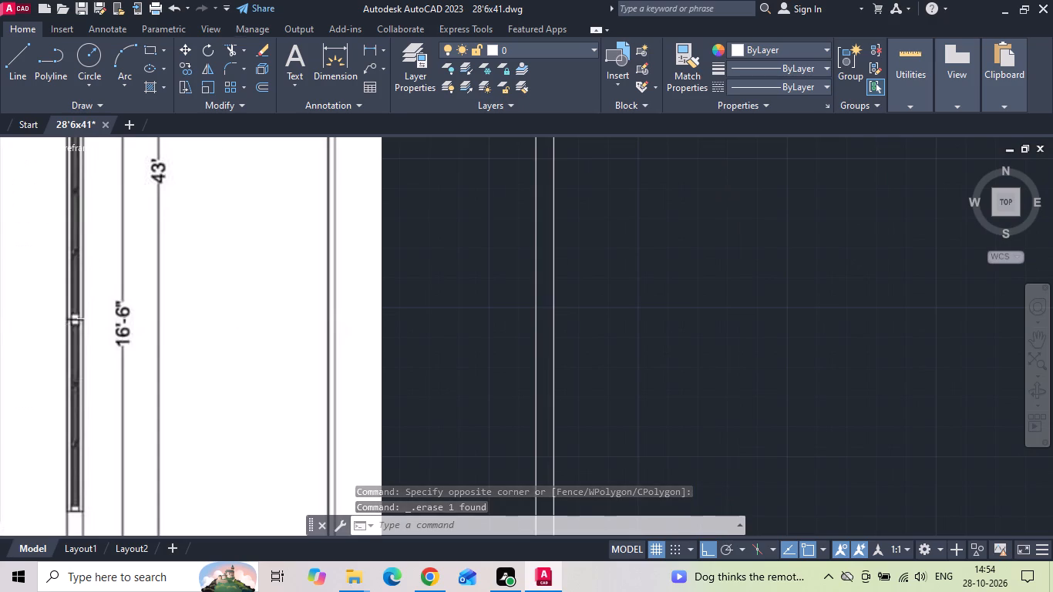
scroll(103, 319, "down", 1)
type("l")
key("space")
middle_click_drag(304, 334, 301, 333)
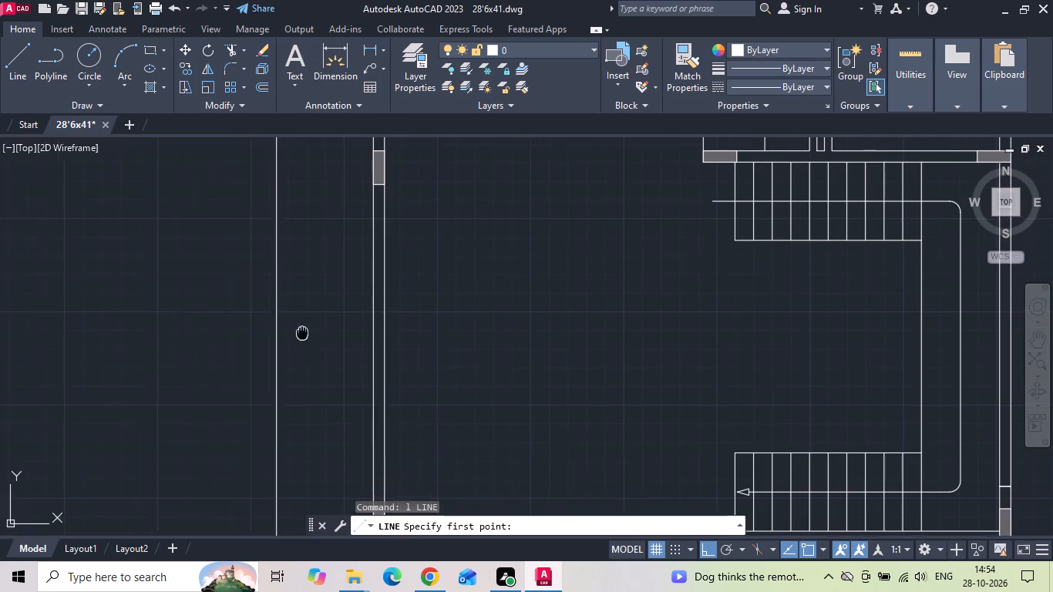
middle_click_drag(301, 333, 61, 331)
scroll(799, 205, "up", 3)
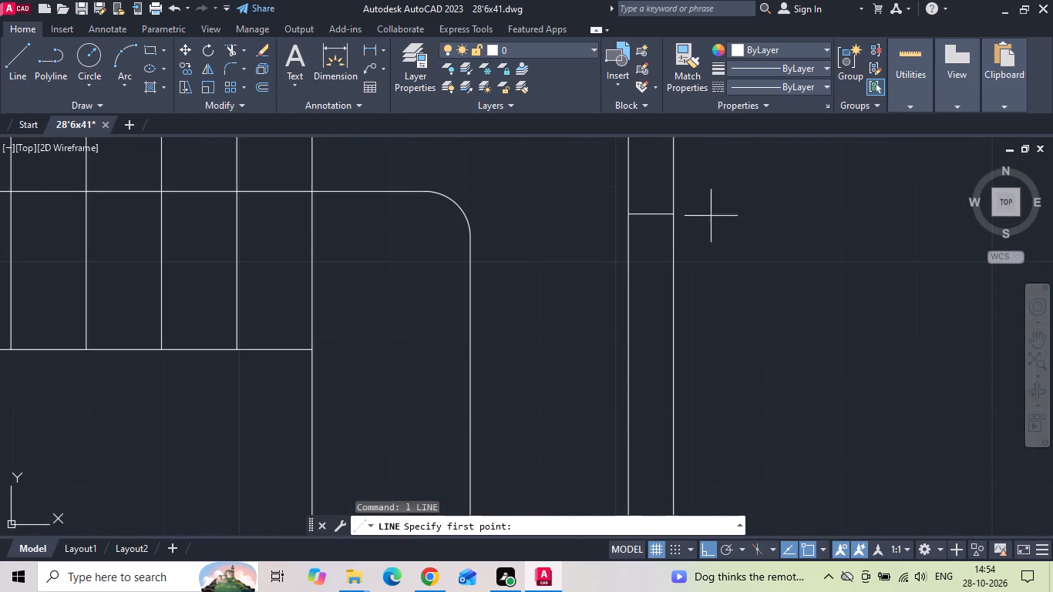
left_click(655, 220)
scroll(648, 200, "down", 4)
scroll(641, 385, "up", 2)
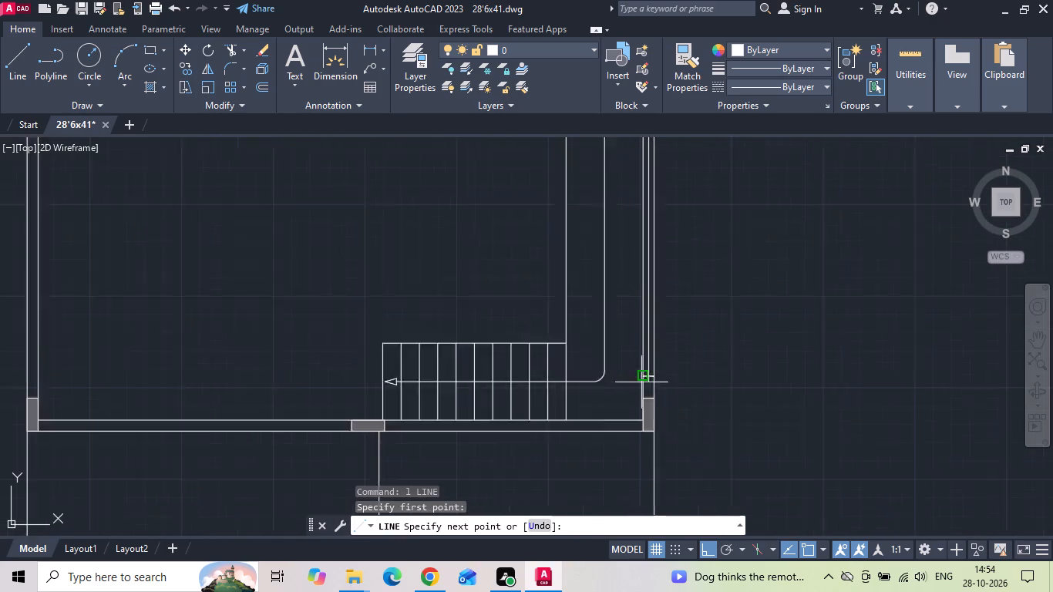
scroll(641, 382, "up", 1)
left_click(658, 366)
key("Escape")
Offset the window's centre line 0.5" to each side to form the glass lines.
key("o")
key("space")
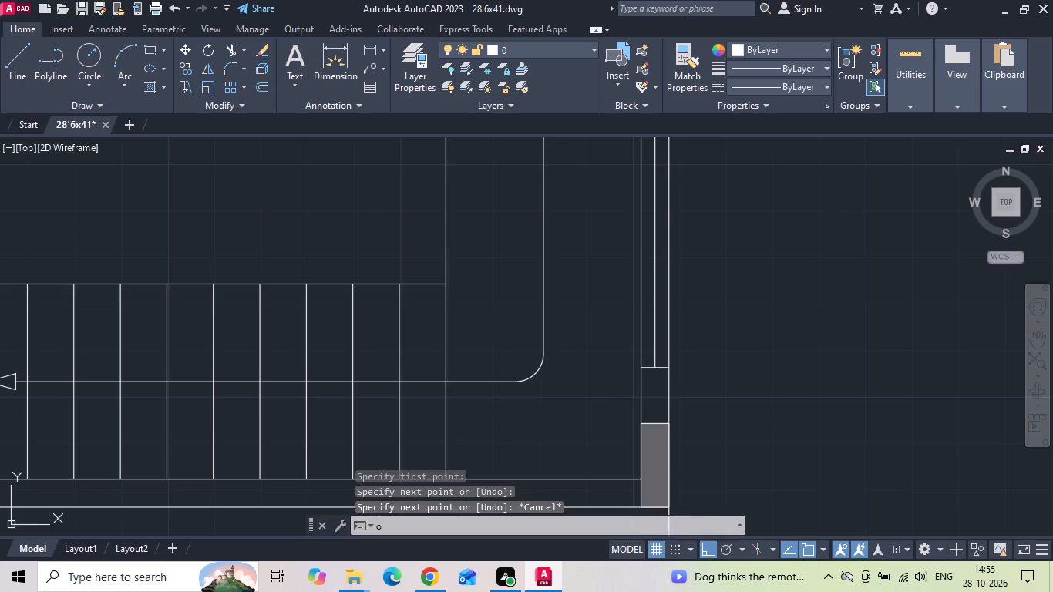
key("period")
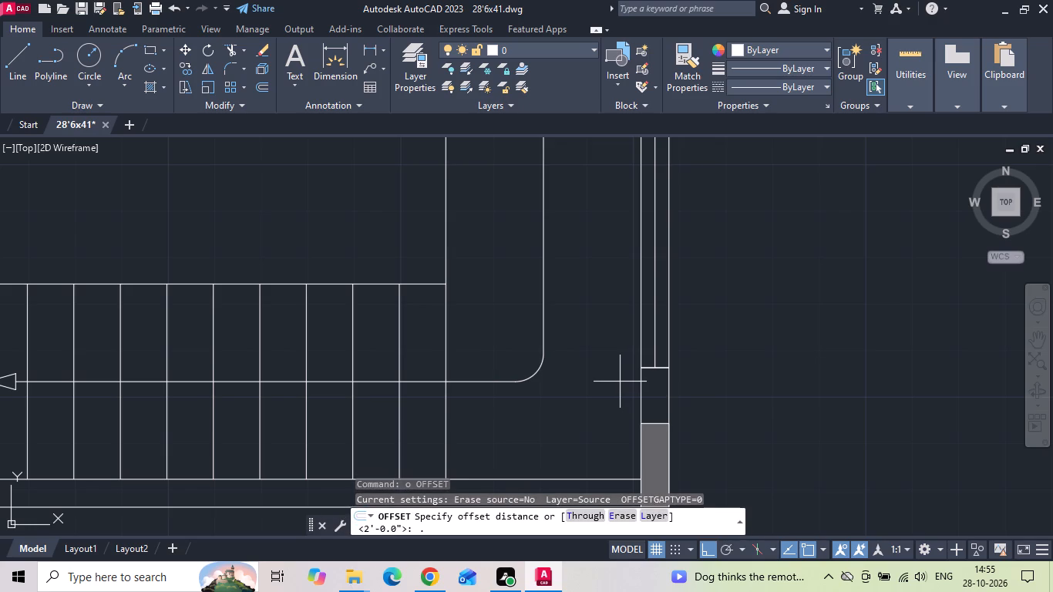
type("5")
key("space")
scroll(645, 335, "up", 3)
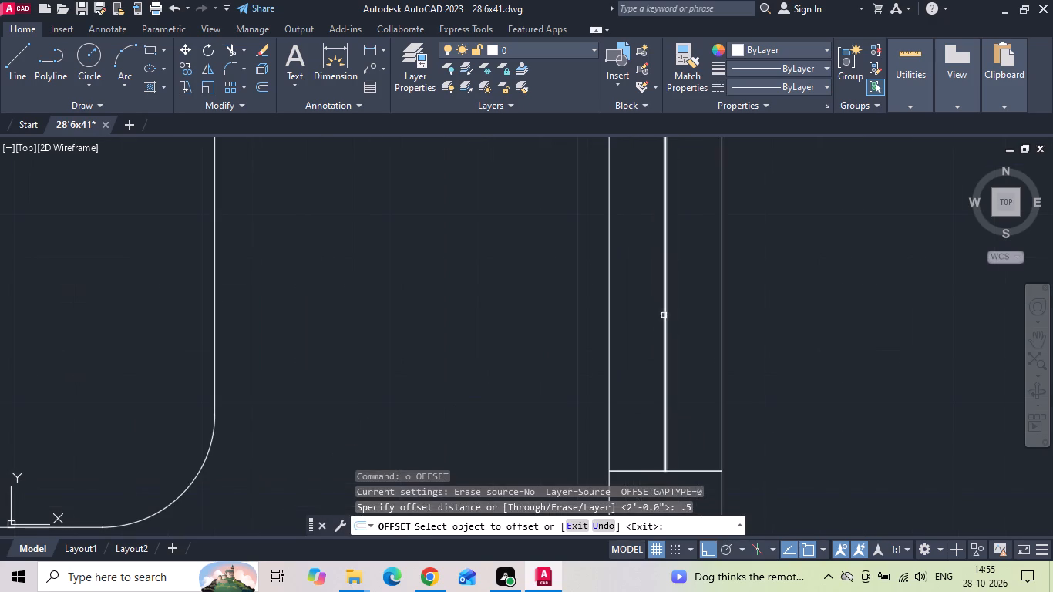
left_click_drag(666, 311, 625, 320)
left_click(617, 322)
left_click_drag(664, 308, 671, 301)
left_click(681, 288)
key("Escape")
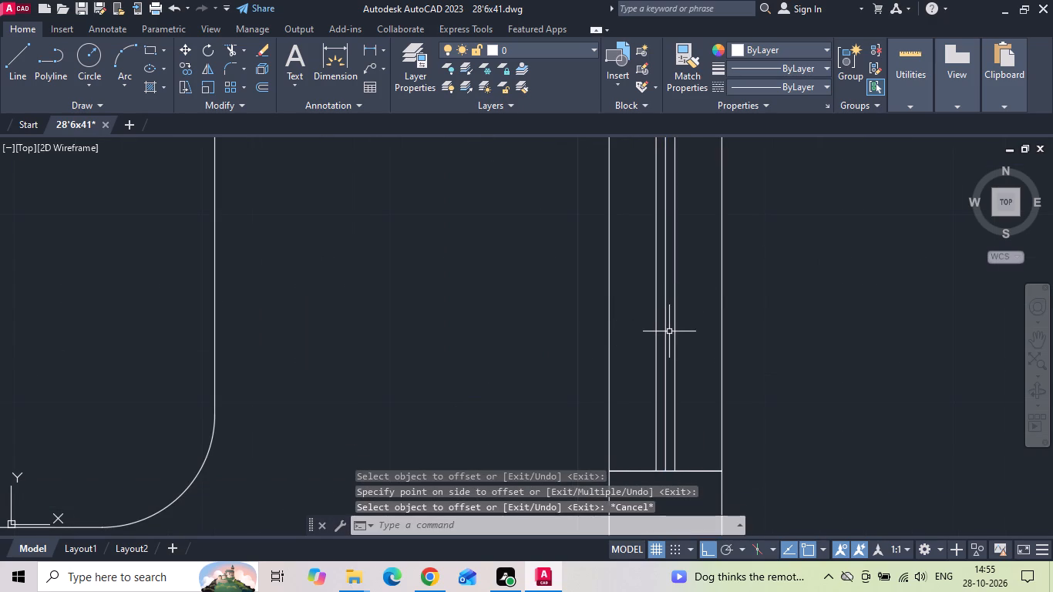
Erase the original centre line between the two offset glass lines.
left_click_drag(669, 331, 666, 341)
left_click(662, 349)
key("Delete")
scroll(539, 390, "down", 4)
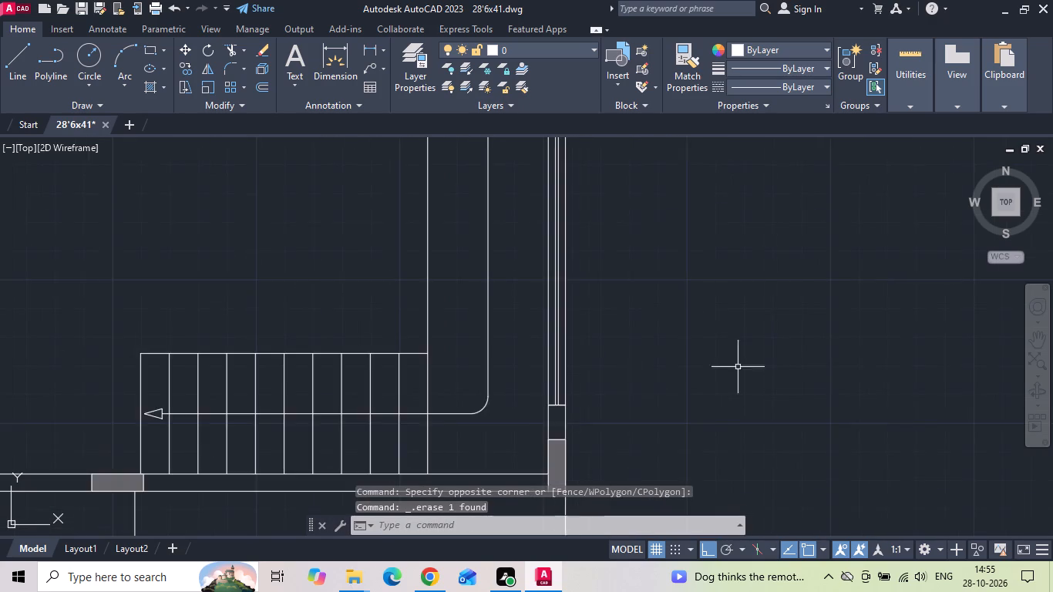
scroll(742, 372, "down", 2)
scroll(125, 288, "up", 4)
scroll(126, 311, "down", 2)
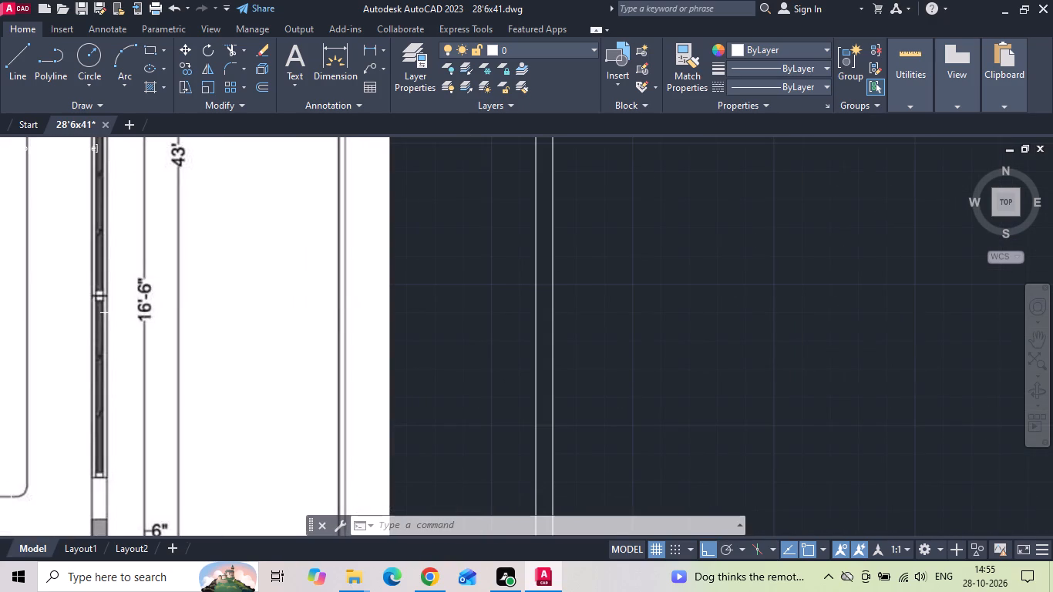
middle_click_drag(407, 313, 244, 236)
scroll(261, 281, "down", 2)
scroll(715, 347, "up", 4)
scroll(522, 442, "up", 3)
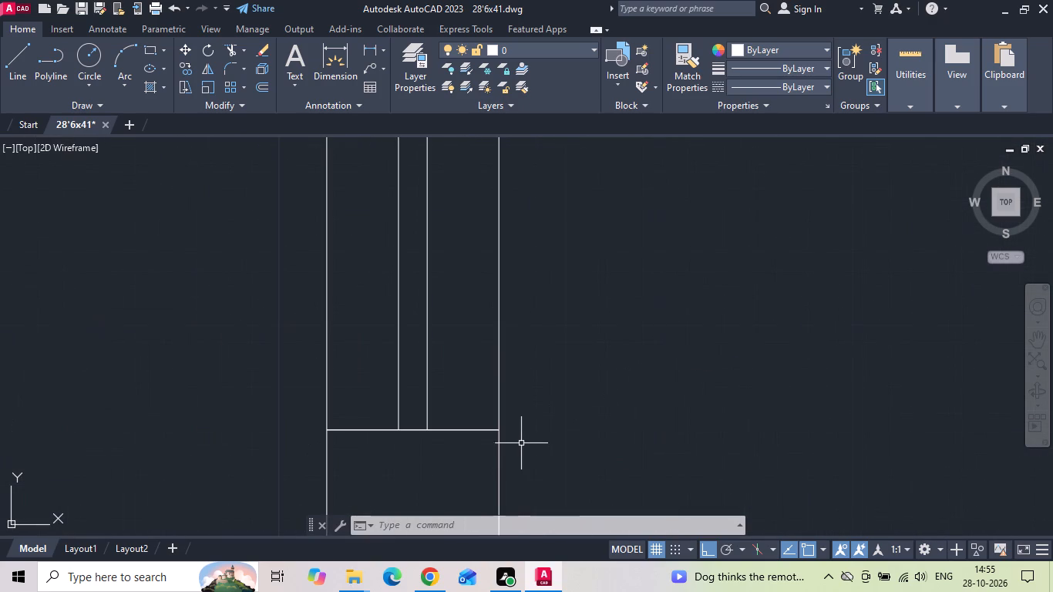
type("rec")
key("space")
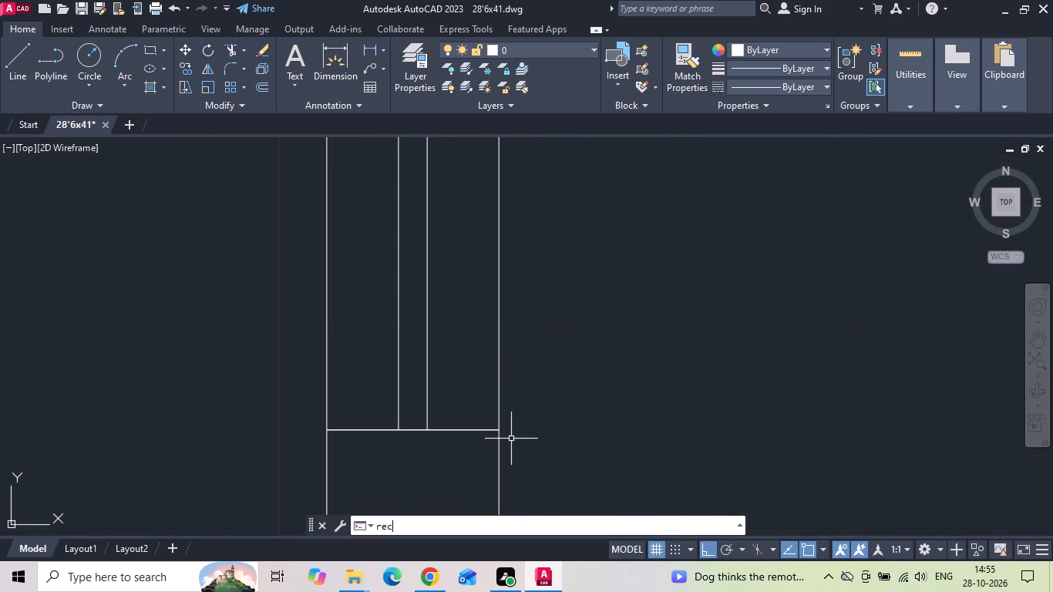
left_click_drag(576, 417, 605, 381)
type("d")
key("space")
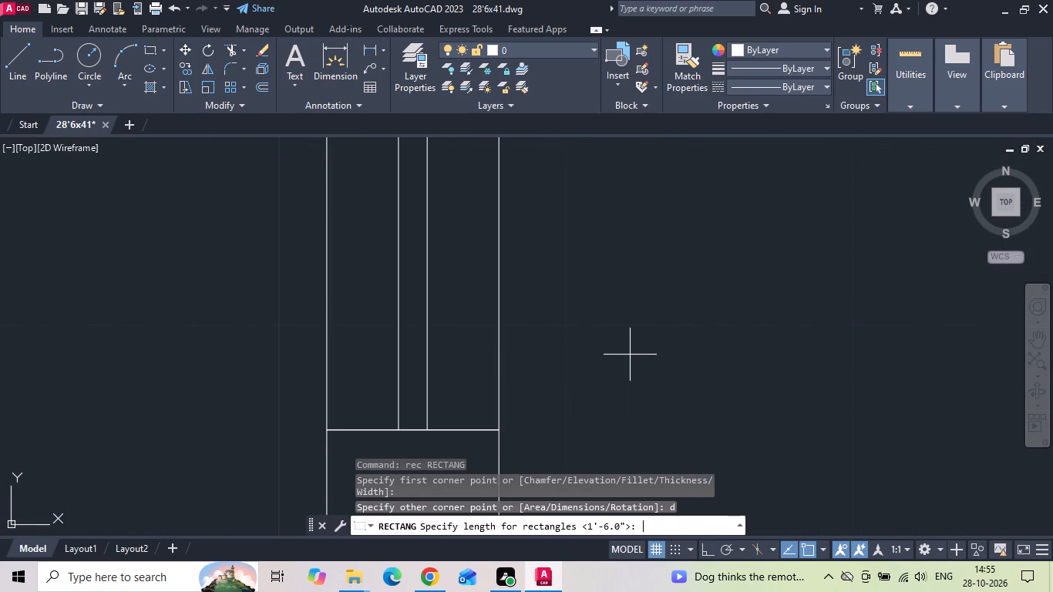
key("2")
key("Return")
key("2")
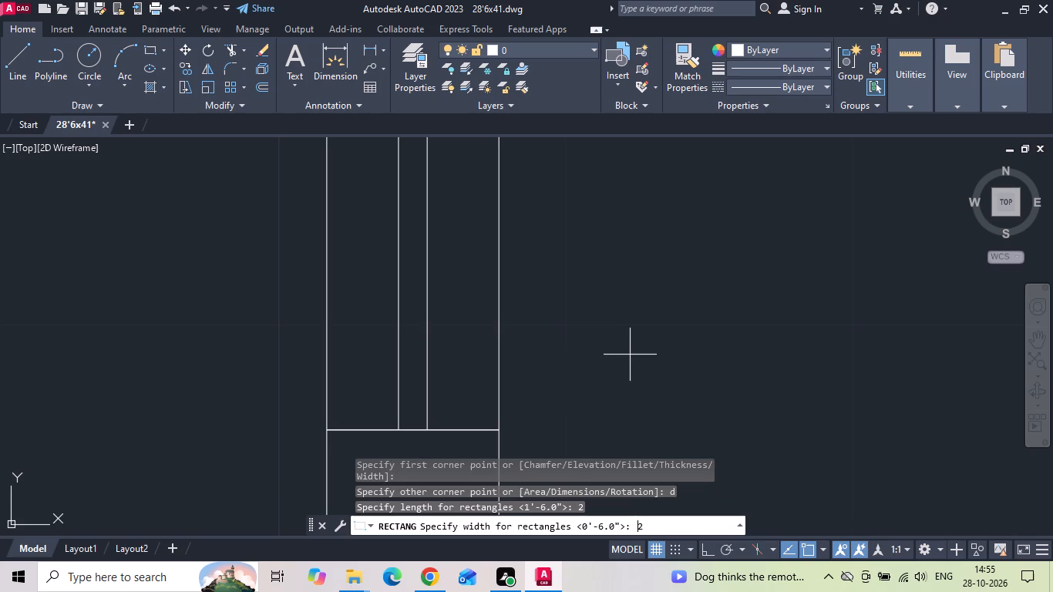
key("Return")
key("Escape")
Draw a 1" by 1" square just outside the stair-side wall, near the window's front end.
type("rec")
key("space")
left_click_drag(572, 422, 607, 355)
type("d 1")
key("Return")
key("1")
key("Return")
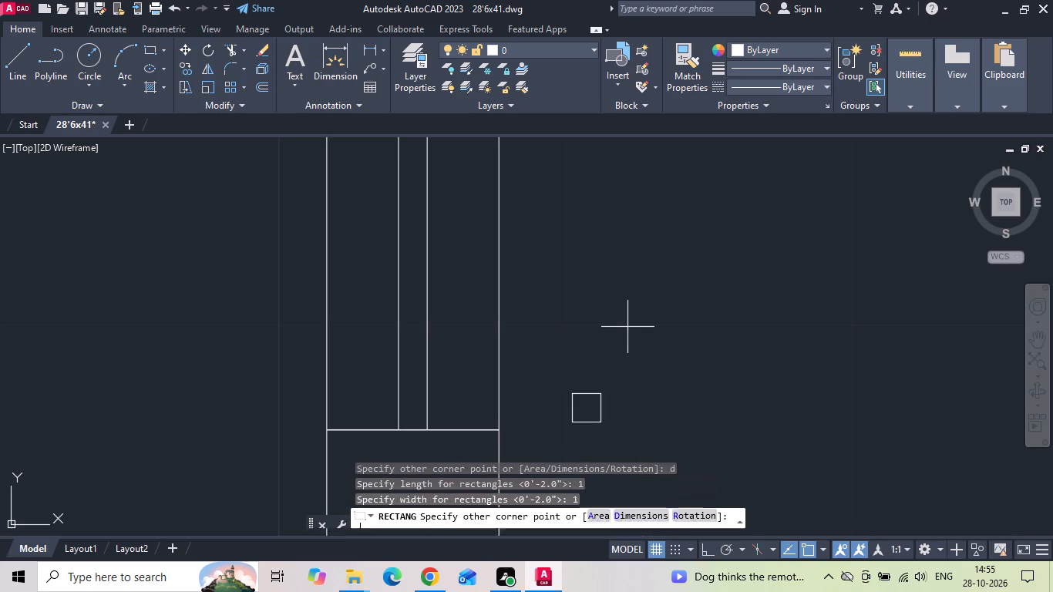
left_click(627, 327)
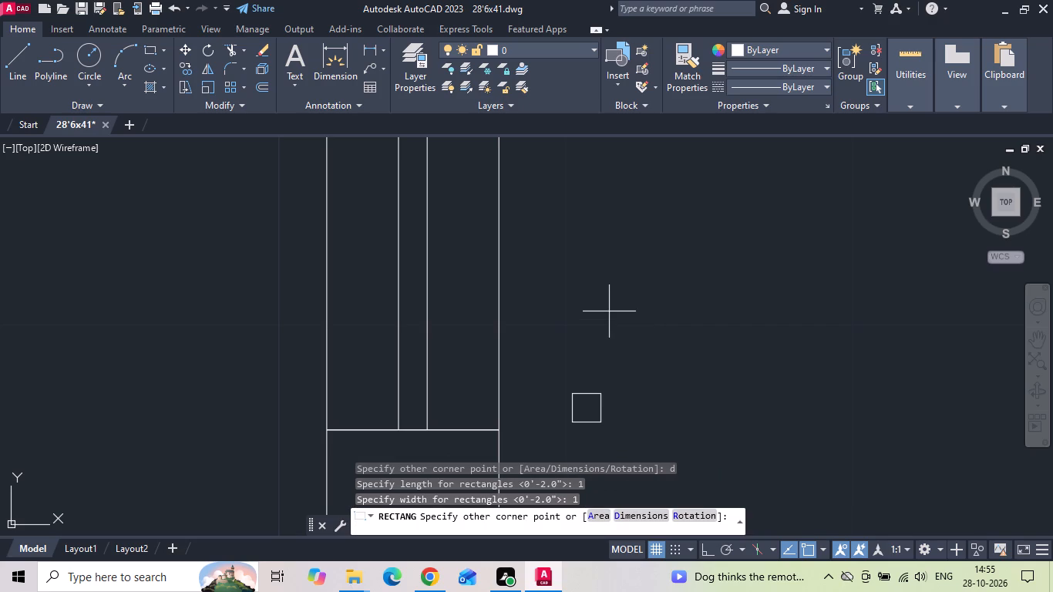
right_click(607, 309)
left_click(648, 321)
left_click(618, 410)
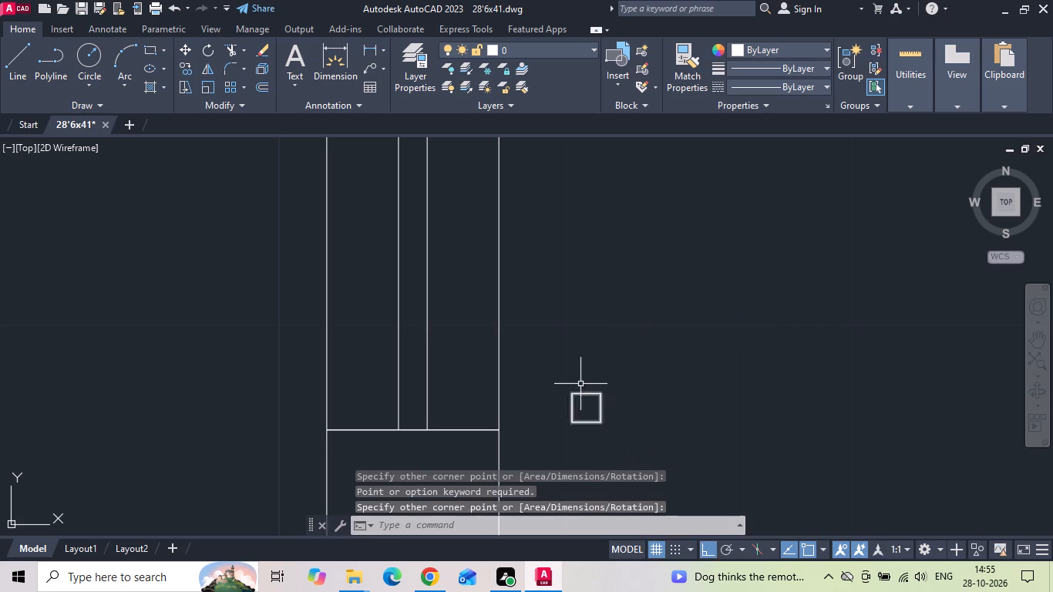
Move the small square by its lower-left corner to where the inner glass line meets the front window-end line.
left_click(580, 384)
right_click(580, 379)
left_click(570, 392)
left_click(590, 409)
left_click(587, 385)
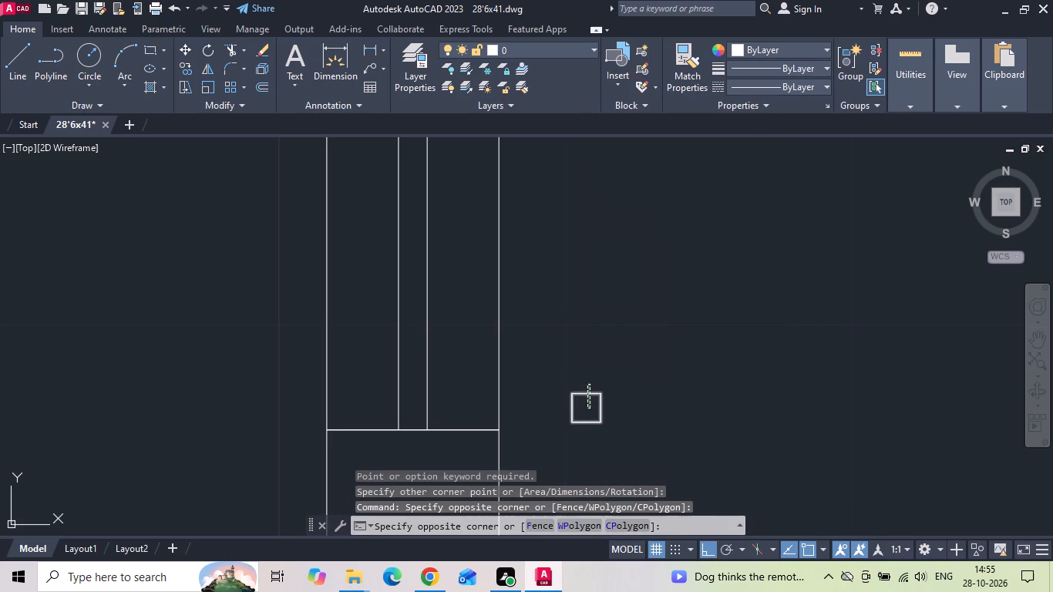
right_click(580, 355)
left_click(633, 285)
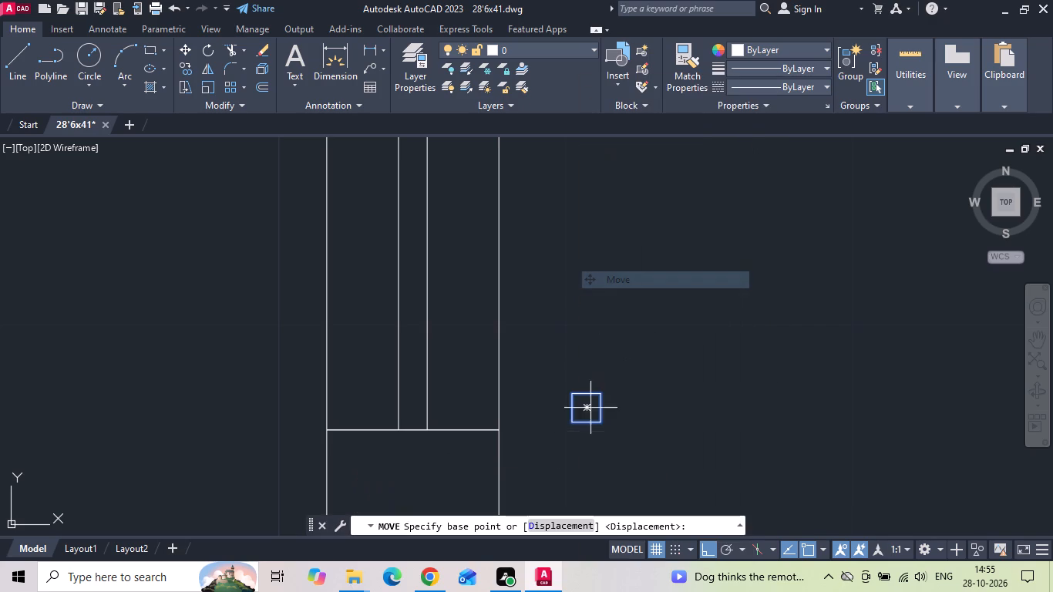
left_click(574, 419)
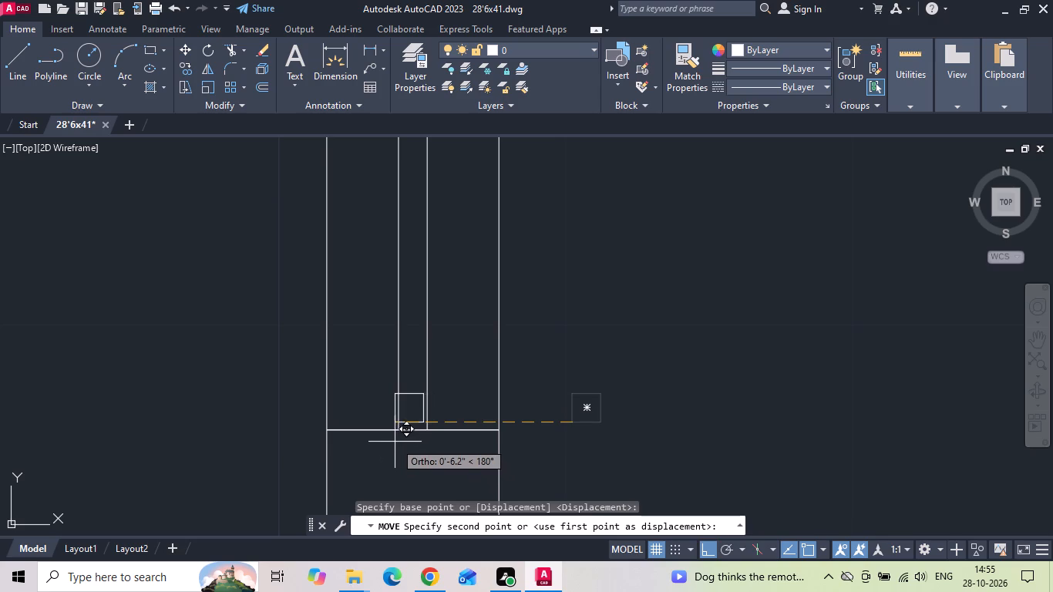
left_click(400, 433)
scroll(402, 438, "up", 1)
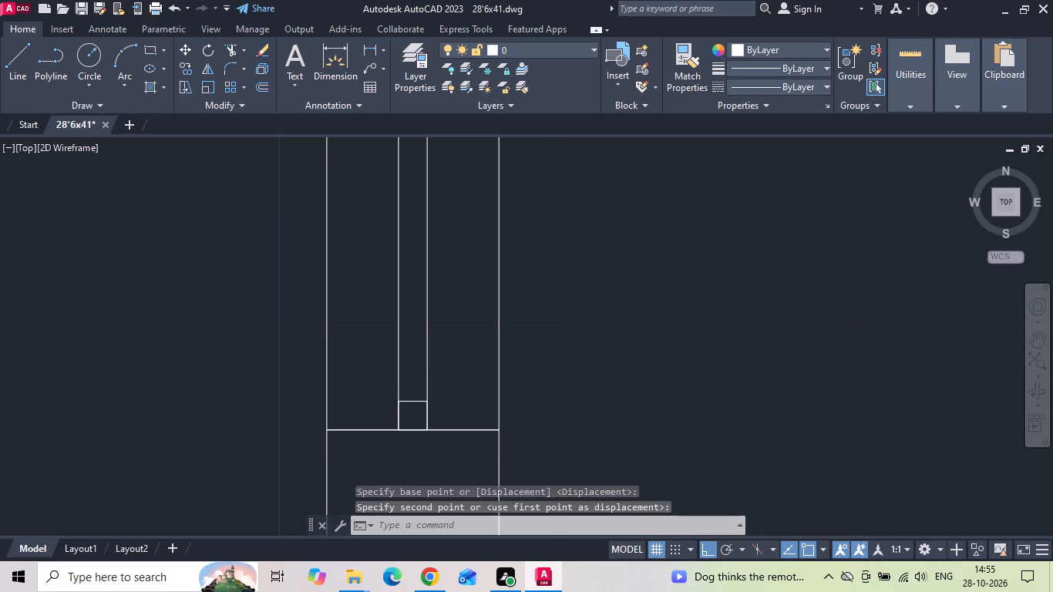
Examine the end detail of the stair-side window in the reference plan against the drawn window.
scroll(775, 378, "down", 6)
scroll(519, 380, "down", 4)
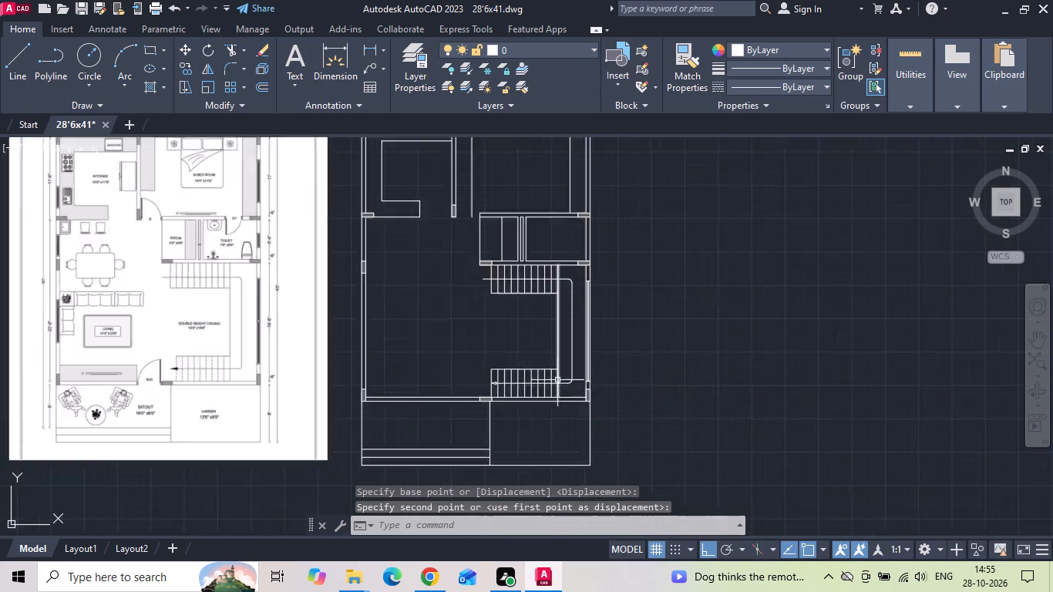
scroll(403, 372, "up", 4)
scroll(151, 391, "up", 4)
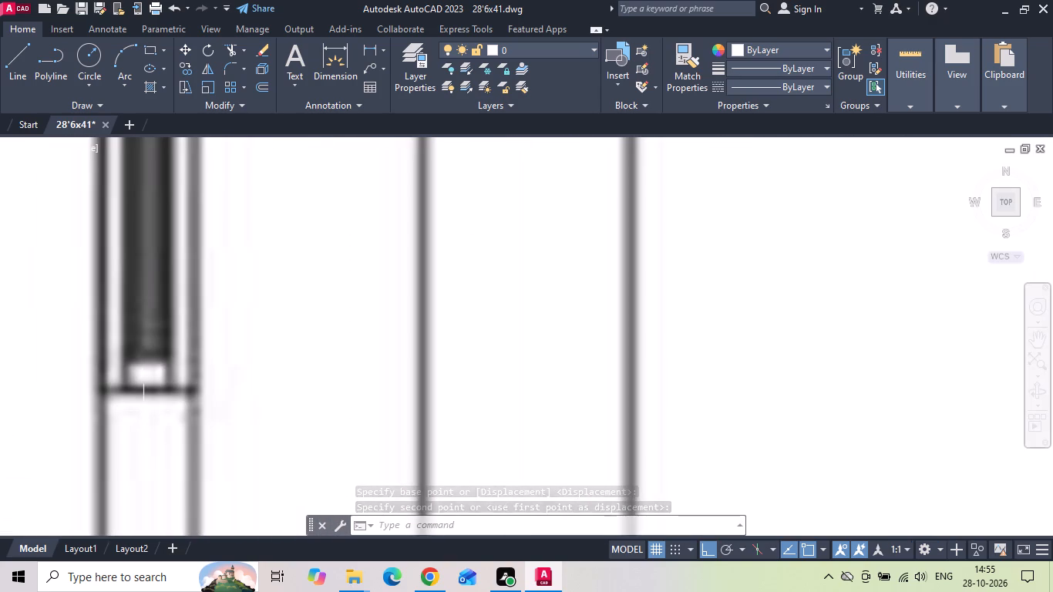
scroll(293, 373, "down", 4)
scroll(213, 384, "down", 2)
scroll(749, 405, "up", 4)
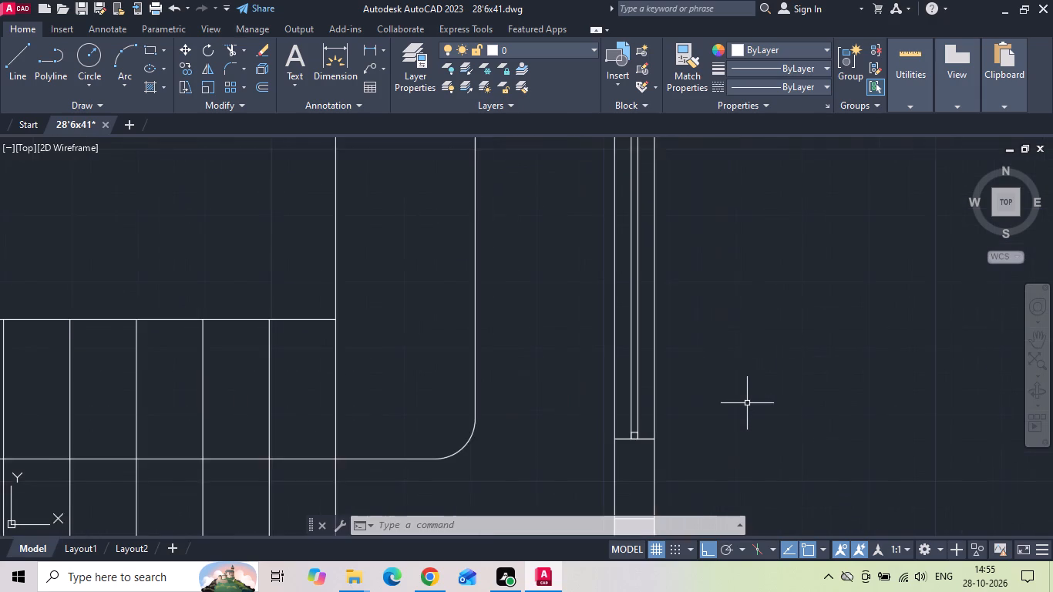
scroll(639, 446, "up", 5)
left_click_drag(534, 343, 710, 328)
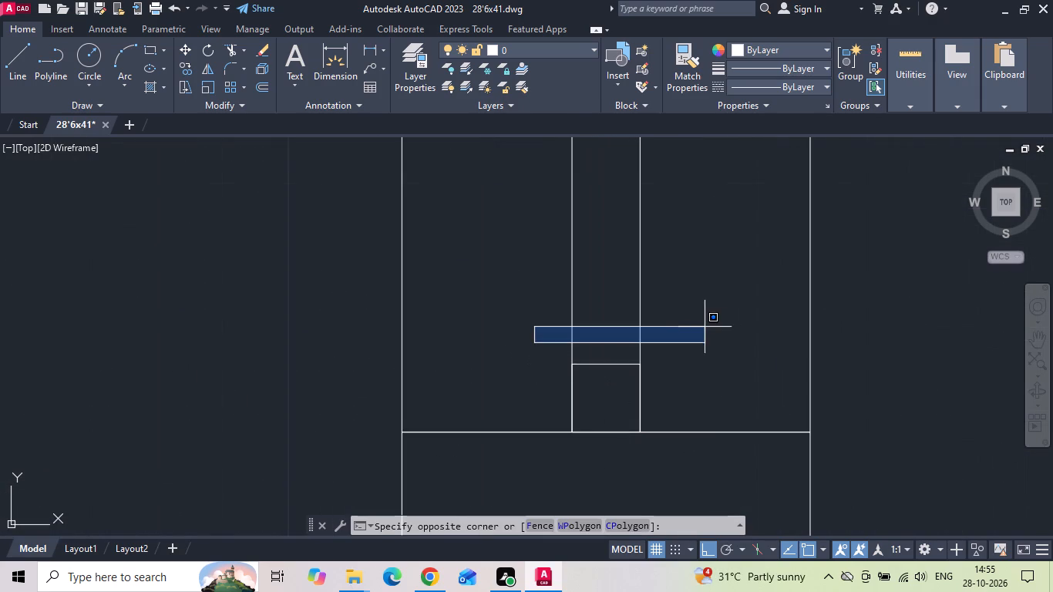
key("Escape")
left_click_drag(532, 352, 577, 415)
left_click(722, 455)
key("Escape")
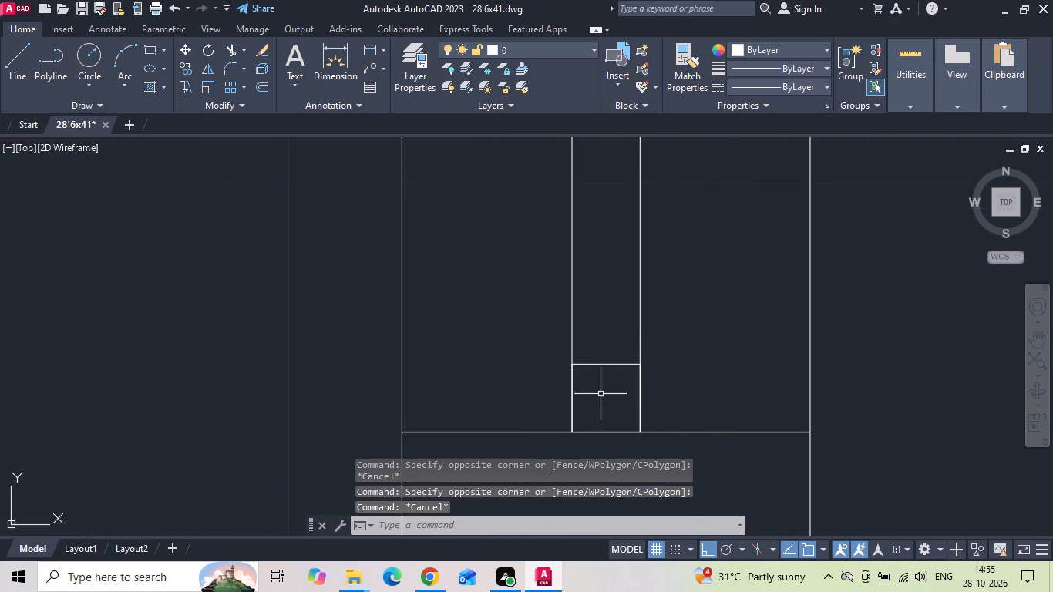
Copy the small square from its upper outer corner to the opposite end of the window, between the glass lines.
left_click(605, 372)
left_click(594, 345)
right_click(594, 345)
left_click(654, 294)
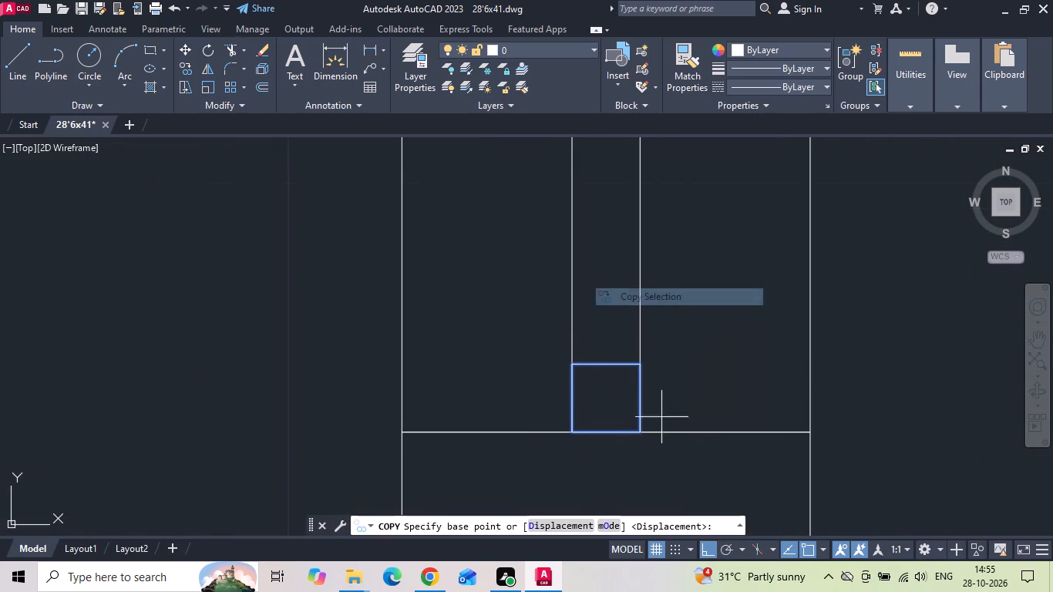
left_click_drag(638, 366, 638, 377)
scroll(615, 466, "down", 7)
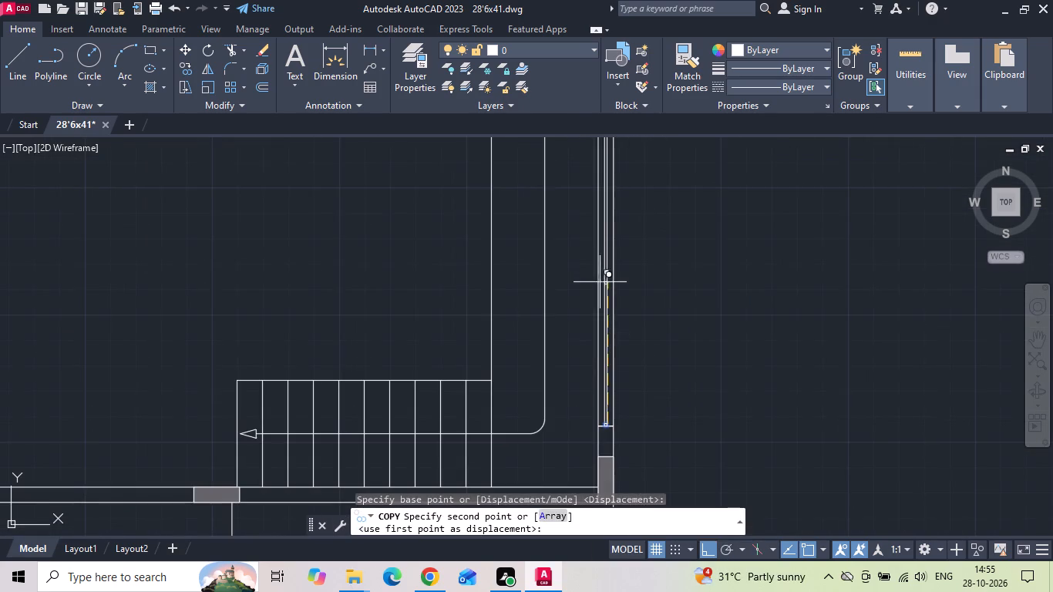
middle_click_drag(596, 256, 597, 404)
scroll(606, 189, "up", 4)
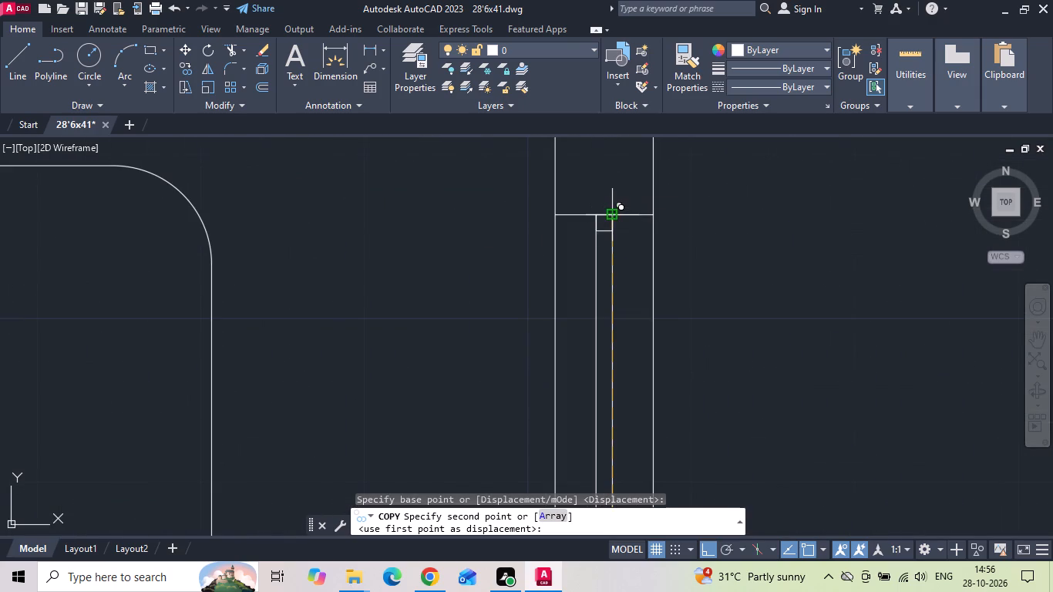
left_click(612, 212)
scroll(612, 212, "down", 4)
middle_click_drag(611, 415, 601, 259)
key("Escape")
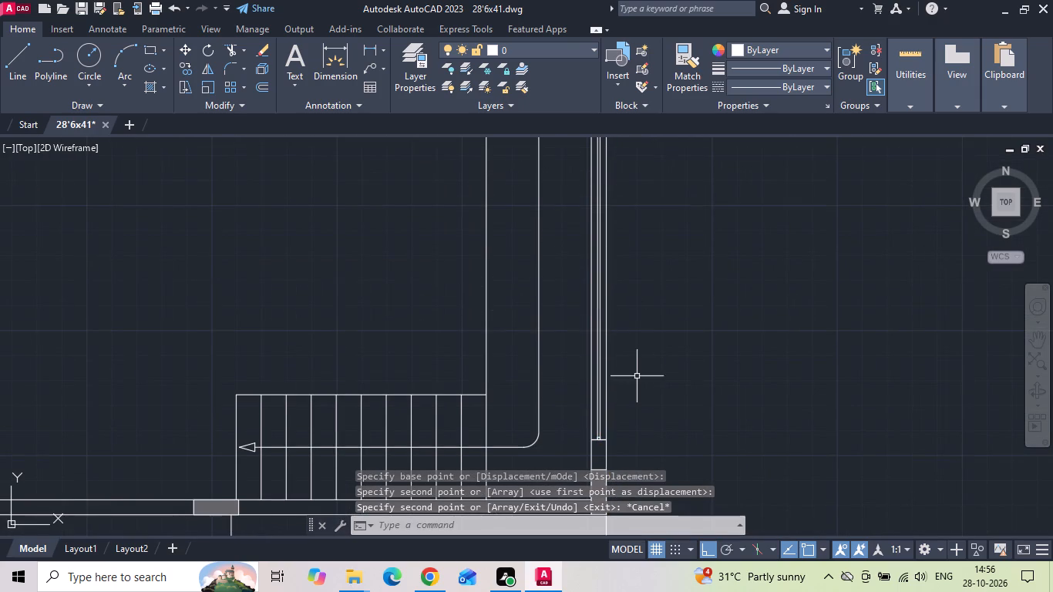
Draw a horizontal line from the midpoint of the window's inner glass line outward past the wall's outer face.
key("l")
key("space")
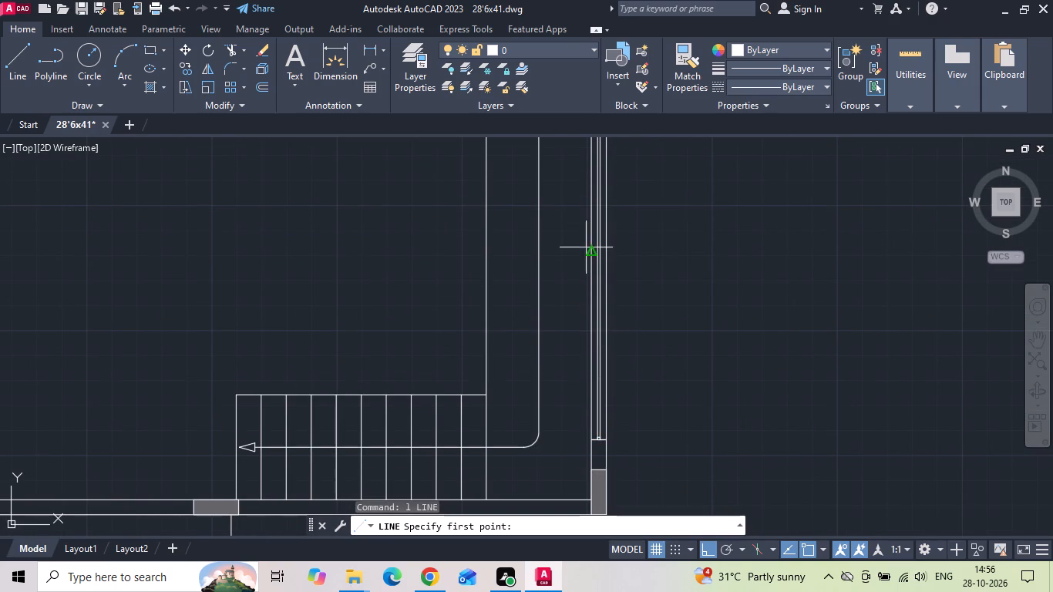
scroll(595, 255, "up", 4)
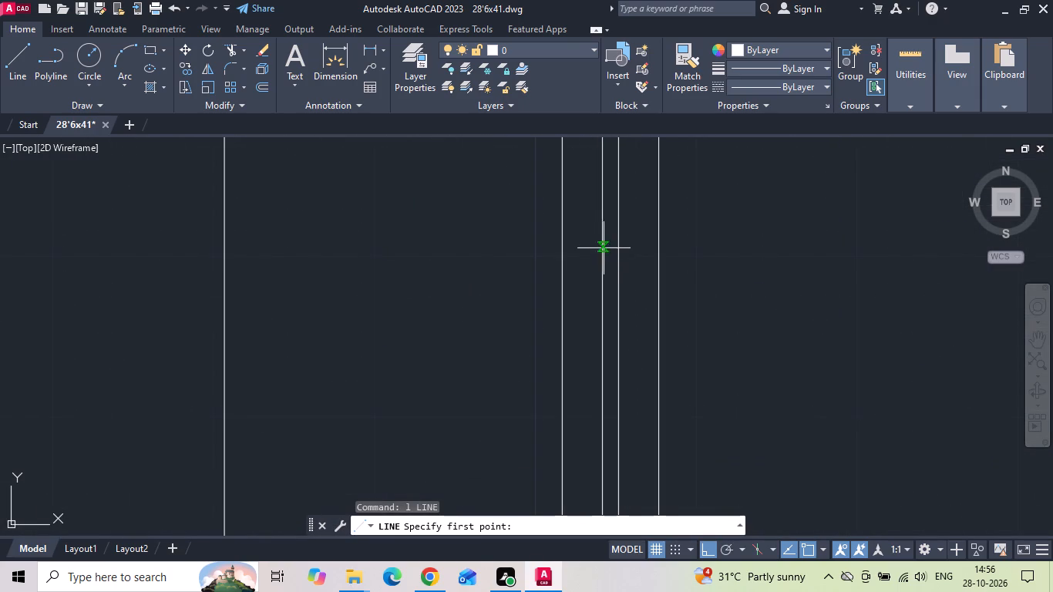
scroll(601, 302, "down", 3)
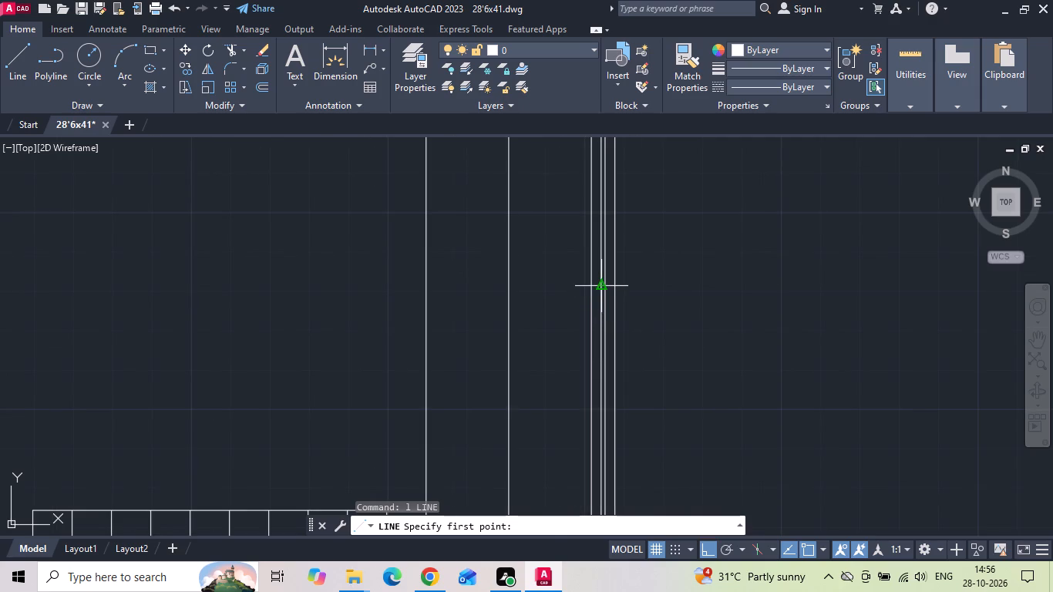
left_click(601, 287)
left_click(729, 259)
key("Escape")
middle_click_drag(630, 366, 616, 239)
scroll(604, 422, "up", 2)
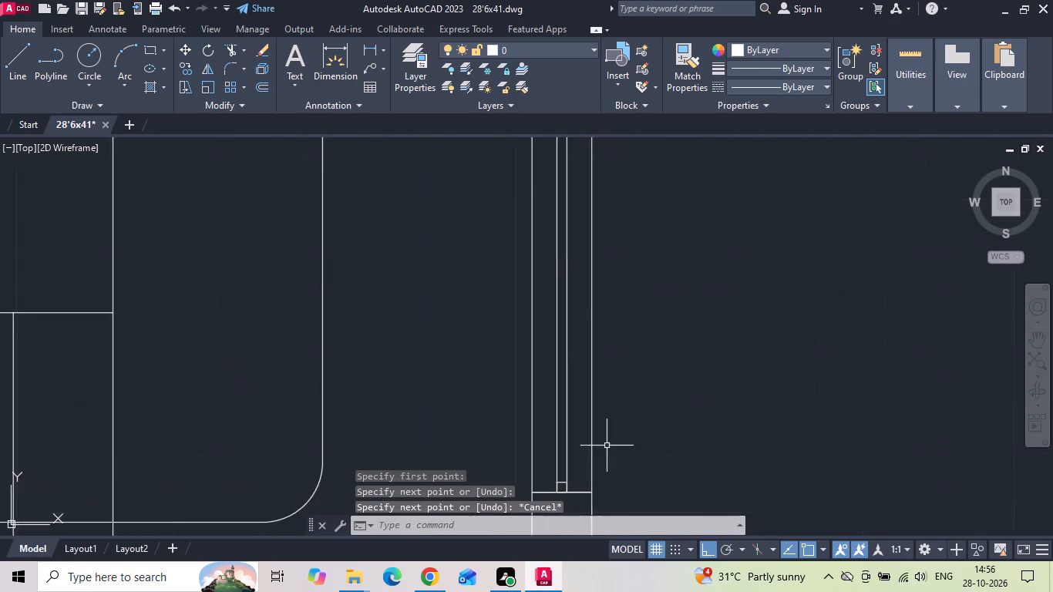
Copy the small square at the window's front end from its outer-edge midpoint to where the horizontal midline crosses the outer glass line.
scroll(607, 446, "up", 1)
middle_click_drag(557, 442, 537, 341)
scroll(514, 391, "up", 2)
left_click(513, 415)
right_click(512, 412)
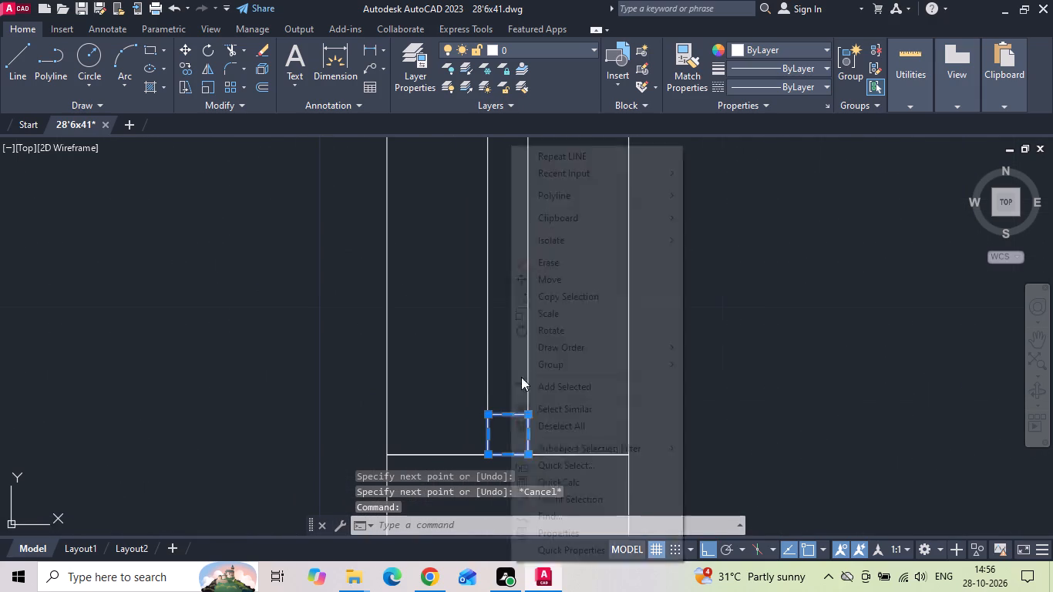
left_click(564, 292)
scroll(538, 446, "up", 2)
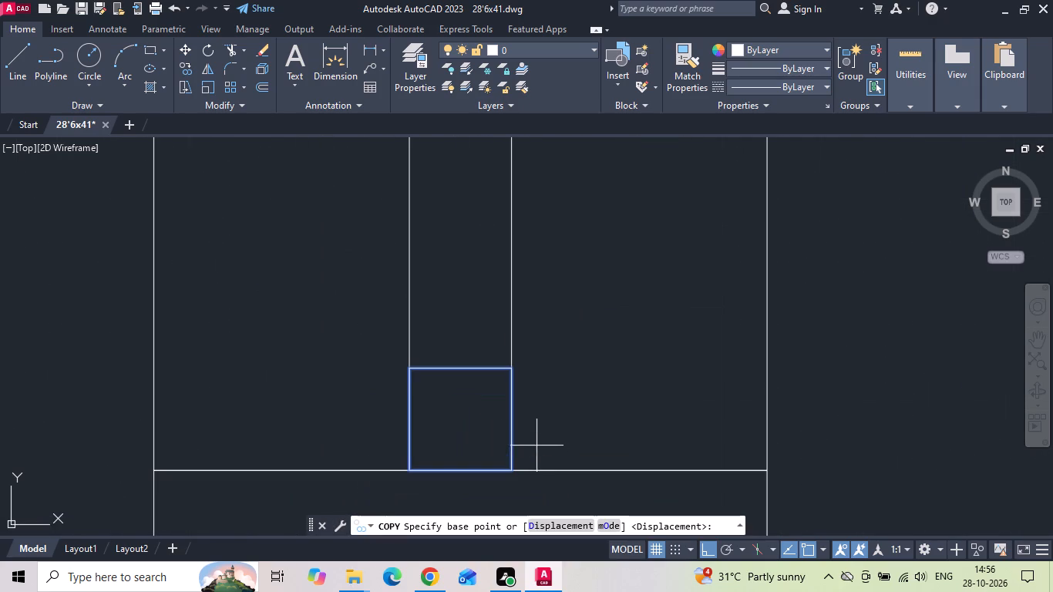
left_click(516, 420)
scroll(510, 456, "down", 7)
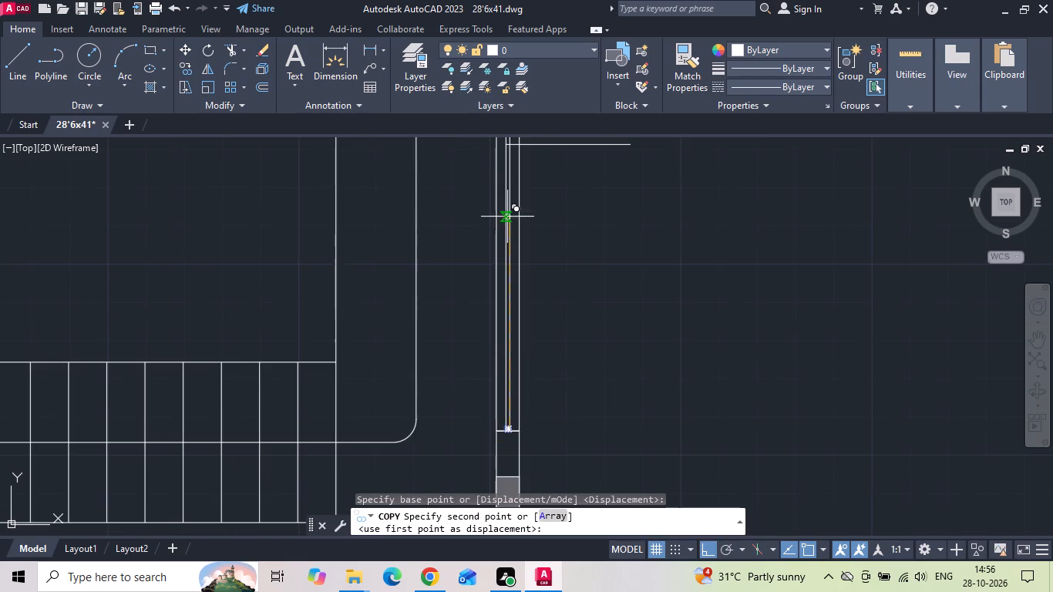
middle_click_drag(506, 176, 478, 358)
scroll(478, 321, "up", 7)
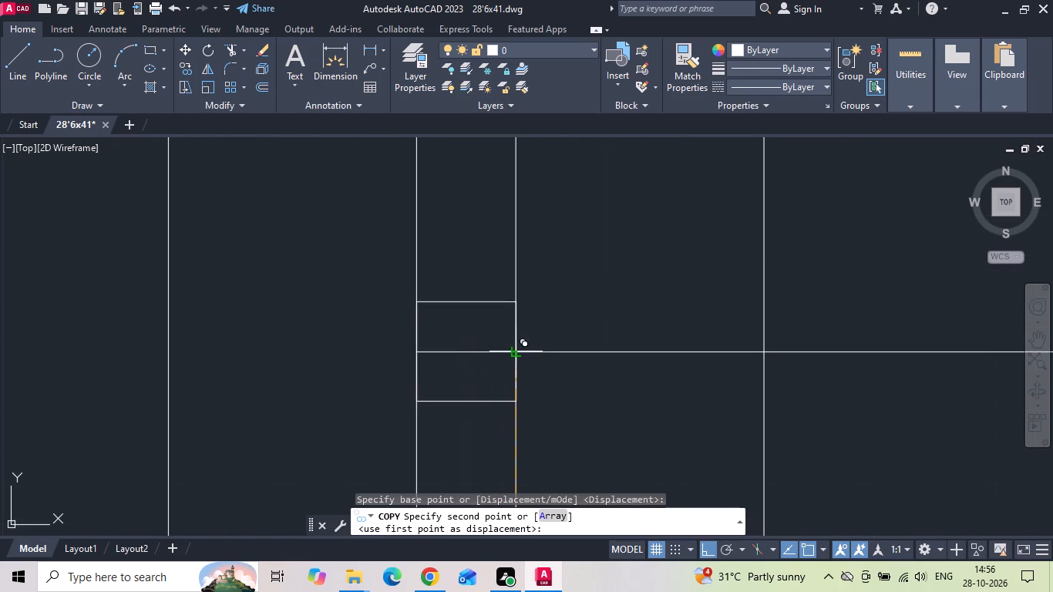
left_click(520, 353)
key("Escape")
Erase the horizontal construction line through the middle of the stair-side window.
left_click_drag(655, 328, 628, 416)
left_click(627, 419)
key("Delete")
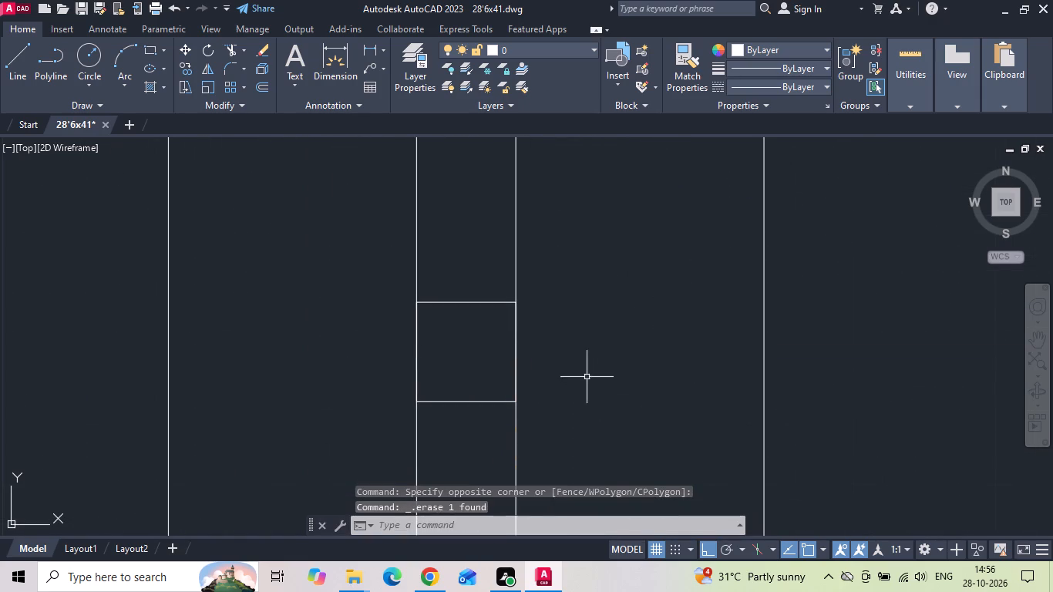
Hatch the stair-side window's rear pane between the glass lines with a SOLID fill in colour 0,0,0.
scroll(575, 364, "down", 9)
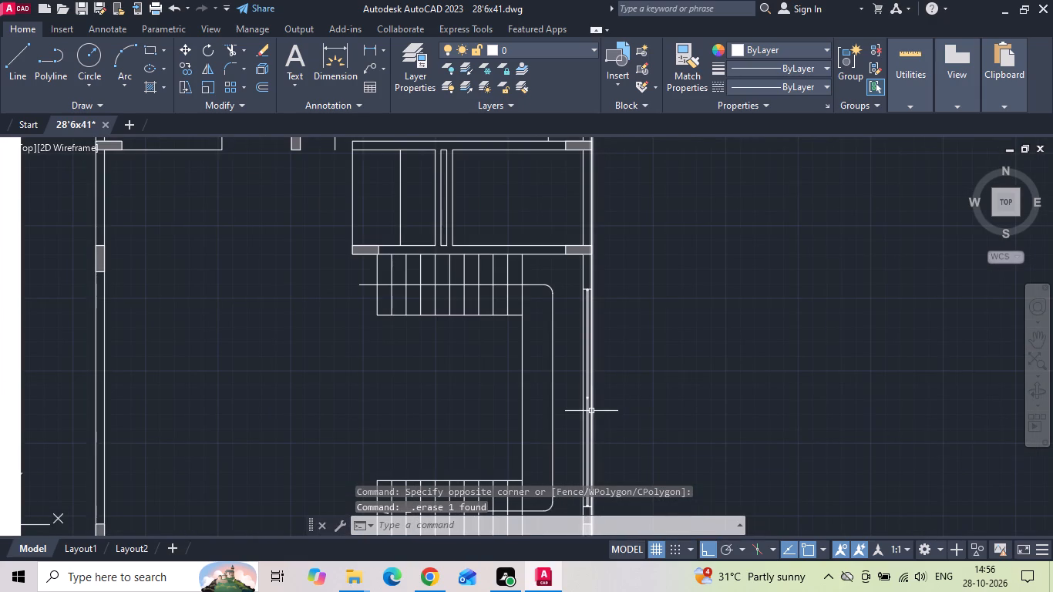
scroll(590, 412, "down", 1)
scroll(402, 417, "down", 1)
scroll(186, 413, "up", 3)
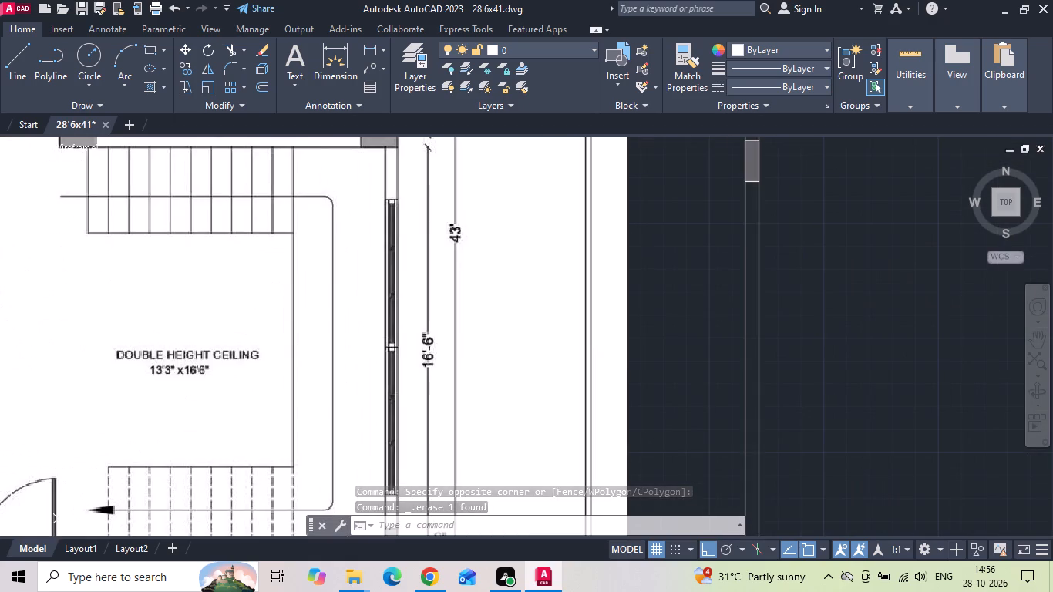
type("h")
key("space")
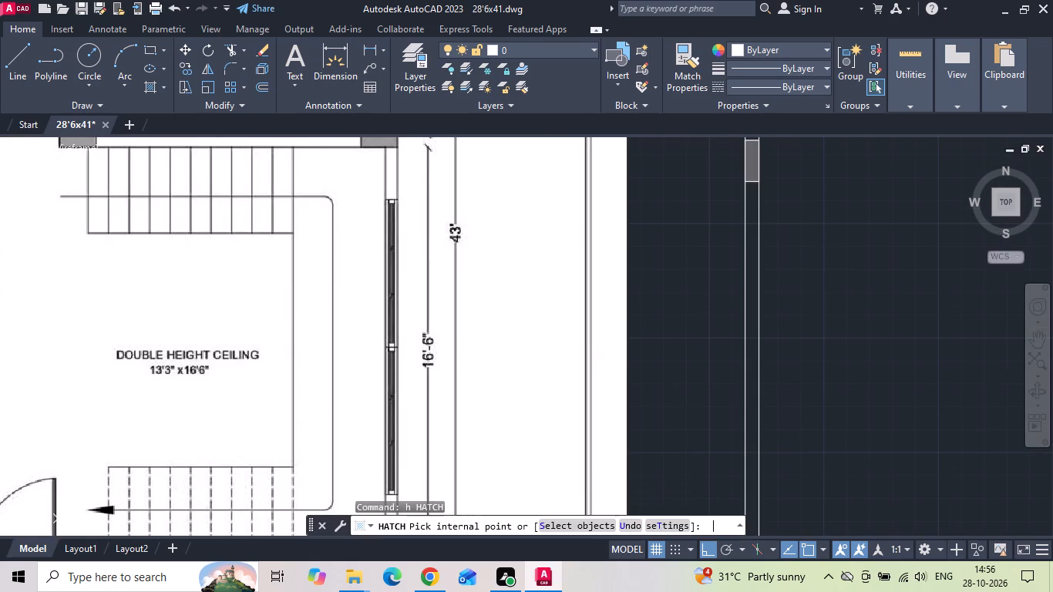
scroll(311, 346, "down", 2)
scroll(766, 329, "up", 1)
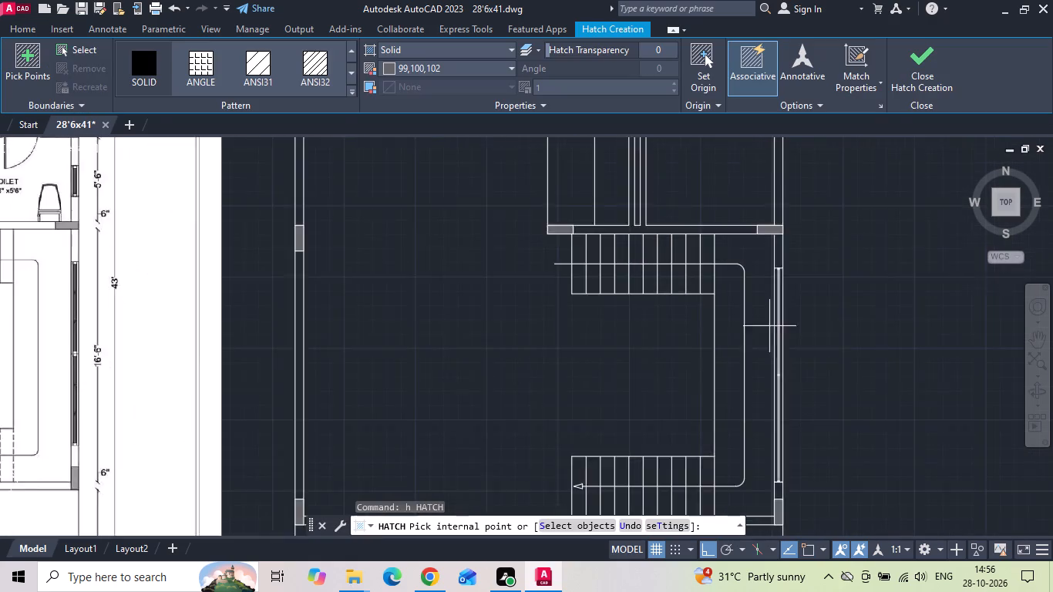
scroll(771, 325, "up", 3)
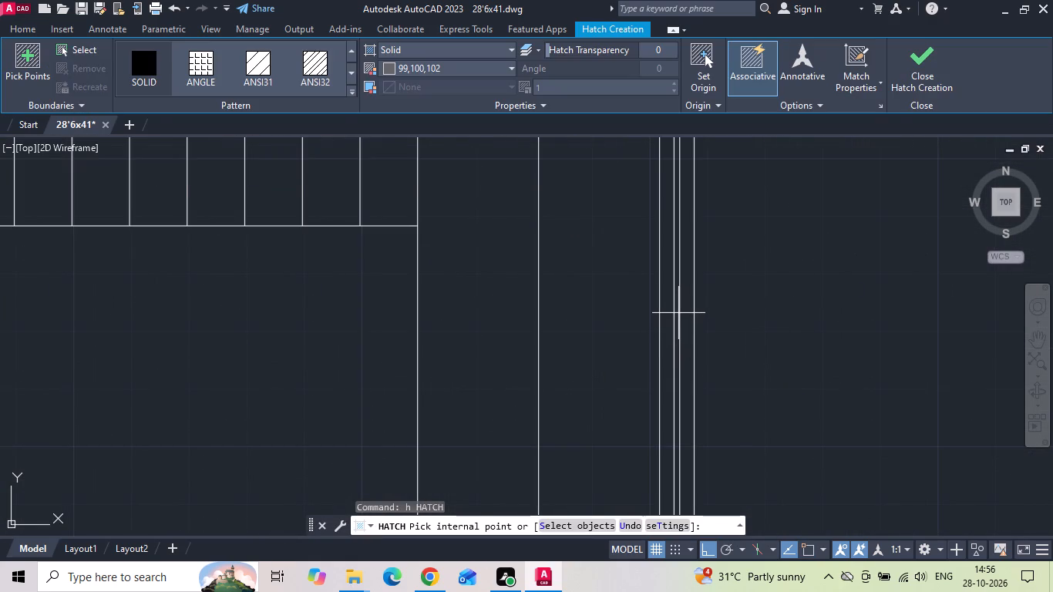
scroll(678, 313, "down", 1)
left_click(677, 304)
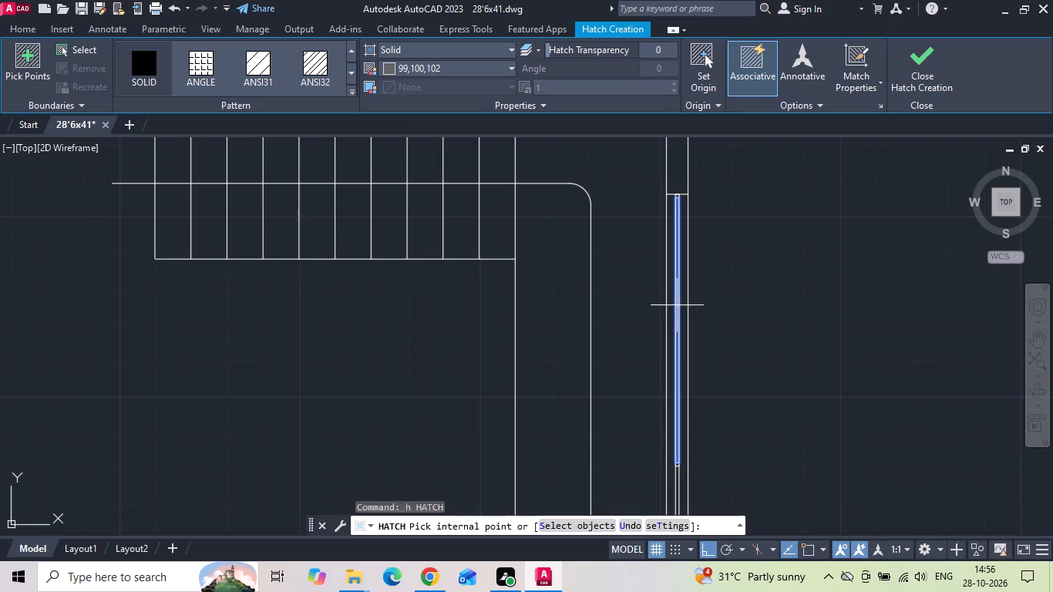
left_click(148, 76)
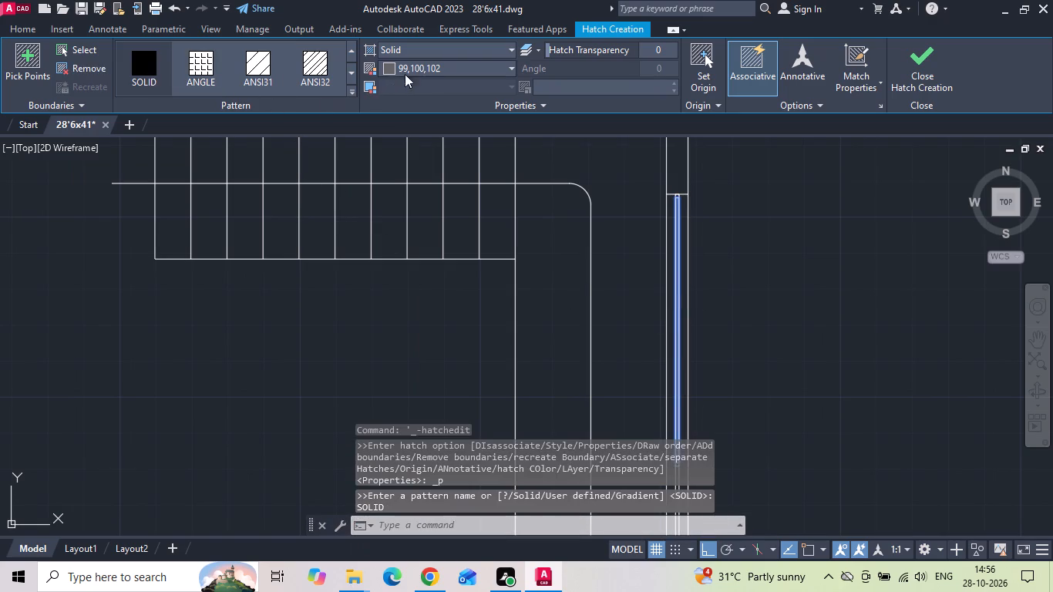
left_click(388, 66)
left_click(388, 119)
Hatch the stair-side window's front pane, between the middle and front squares, with the same black SOLID fill.
scroll(402, 107, "down", 2)
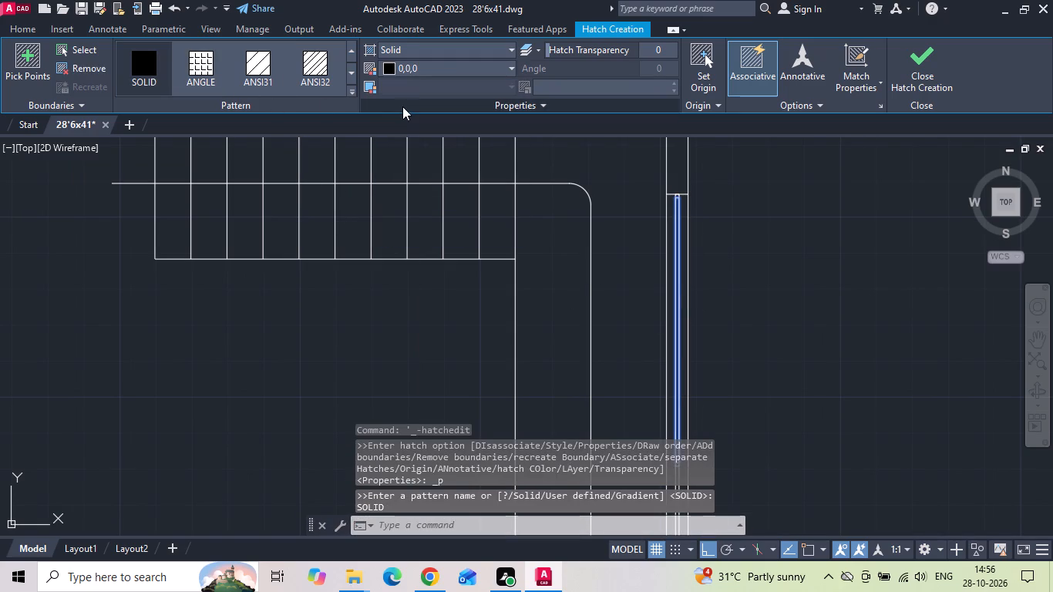
scroll(504, 189, "down", 2)
scroll(569, 352, "up", 3)
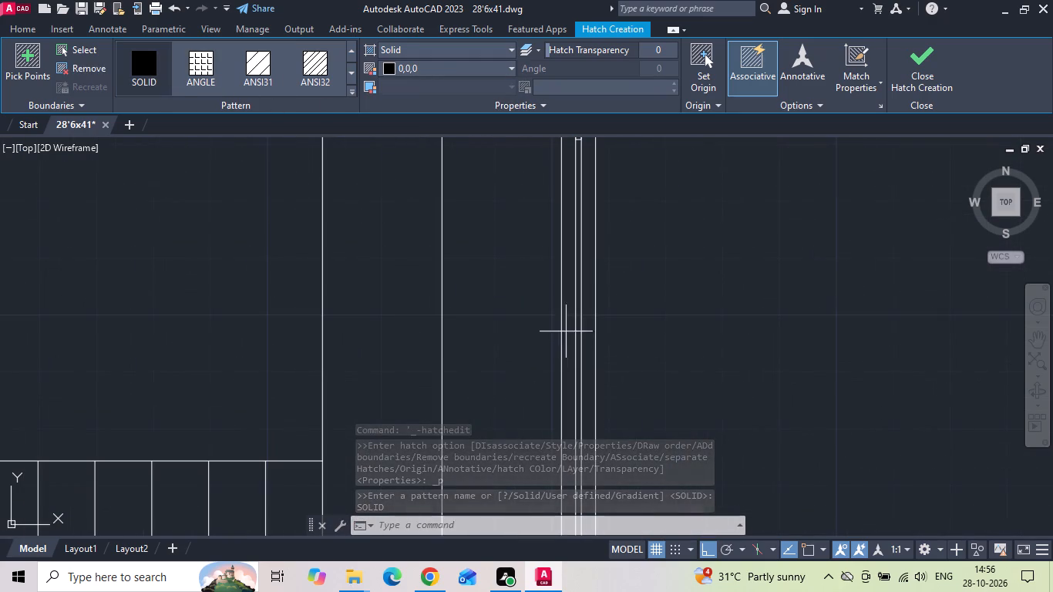
scroll(578, 267, "down", 1)
left_click(578, 267)
key("Escape")
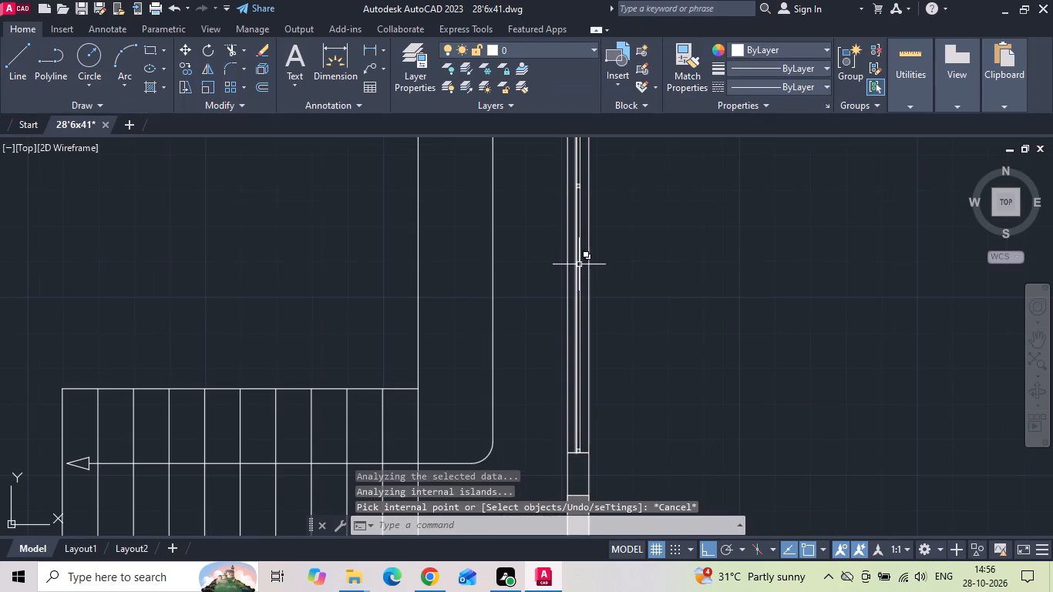
Measure the toilet window's length in the reference plan.
scroll(584, 187, "up", 6)
scroll(694, 262, "down", 8)
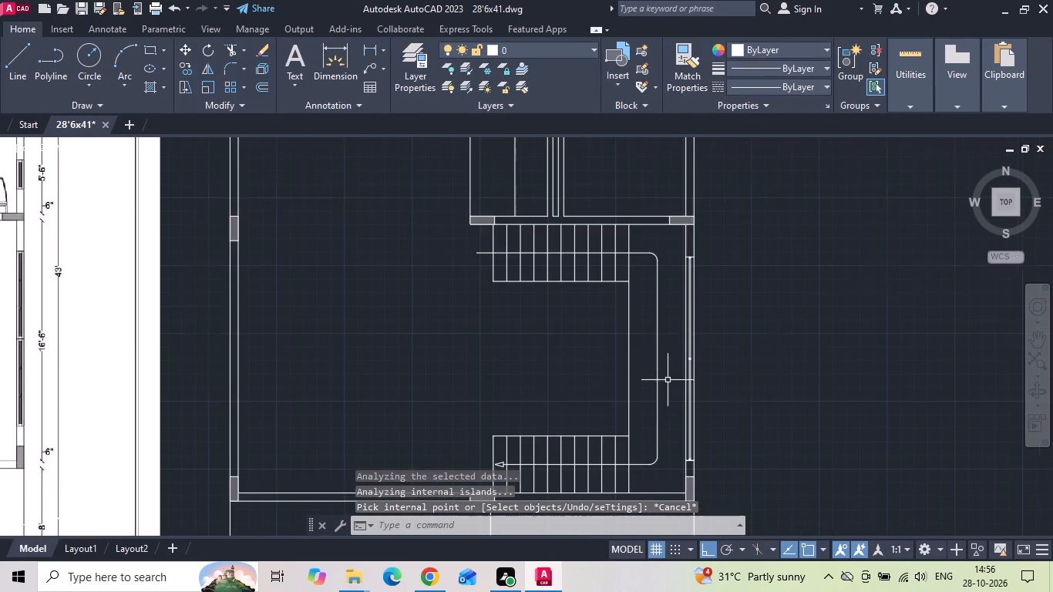
scroll(648, 368, "down", 1)
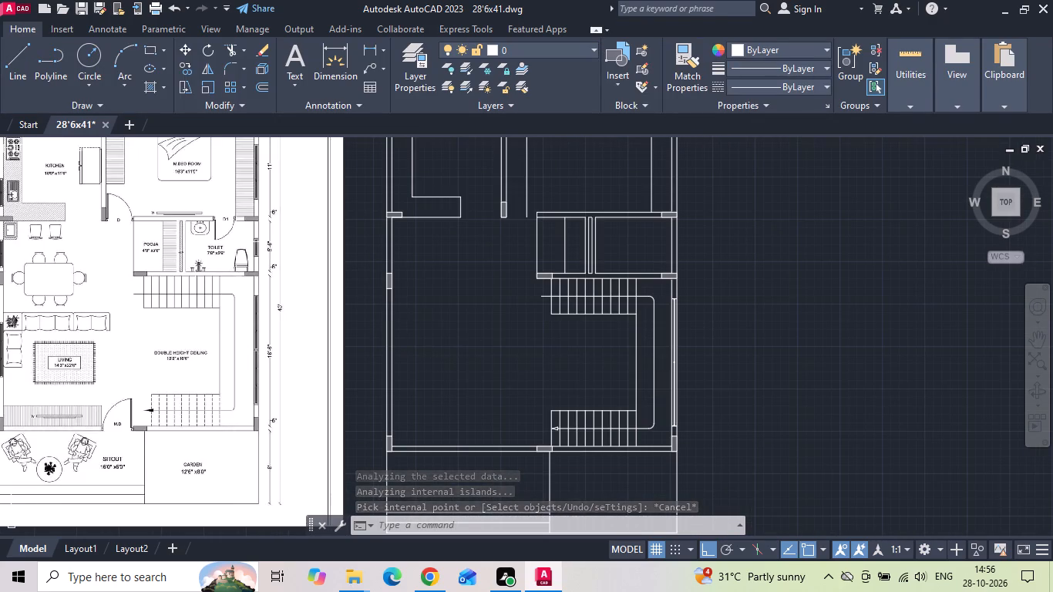
scroll(238, 240, "up", 3)
left_click(376, 49)
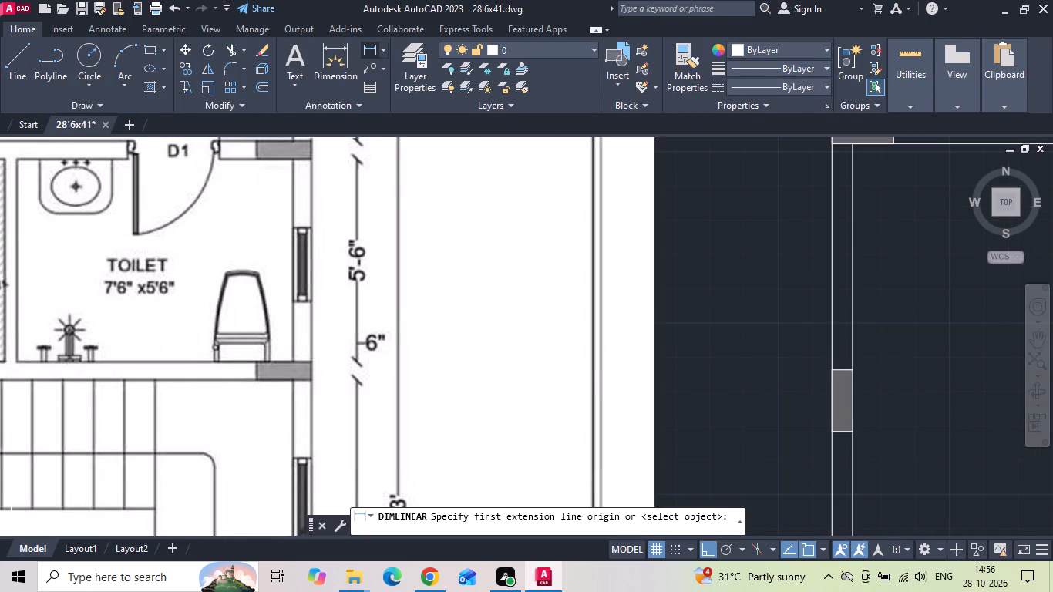
left_click(310, 225)
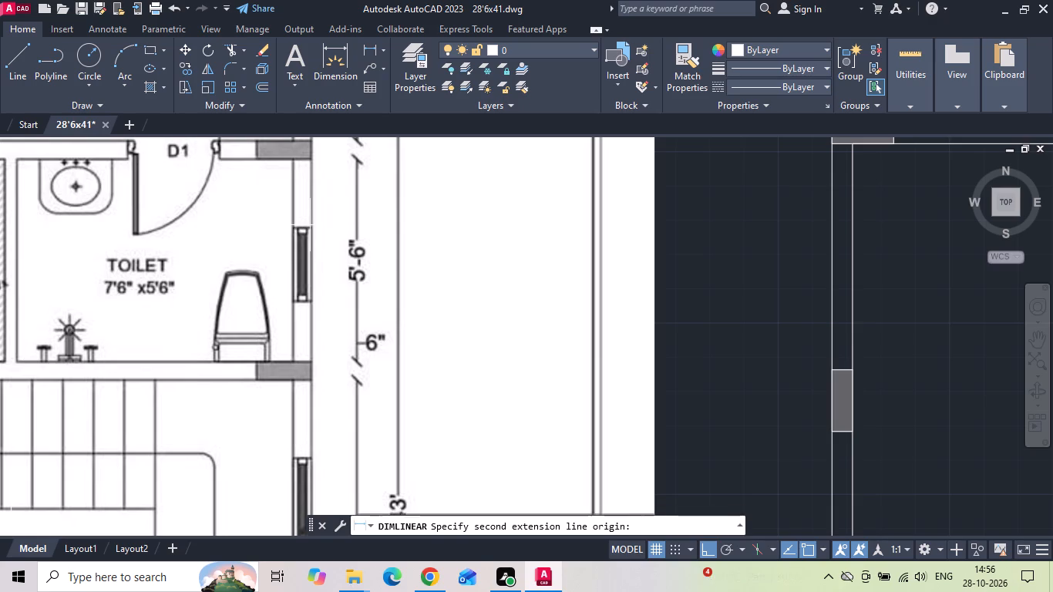
key("Escape")
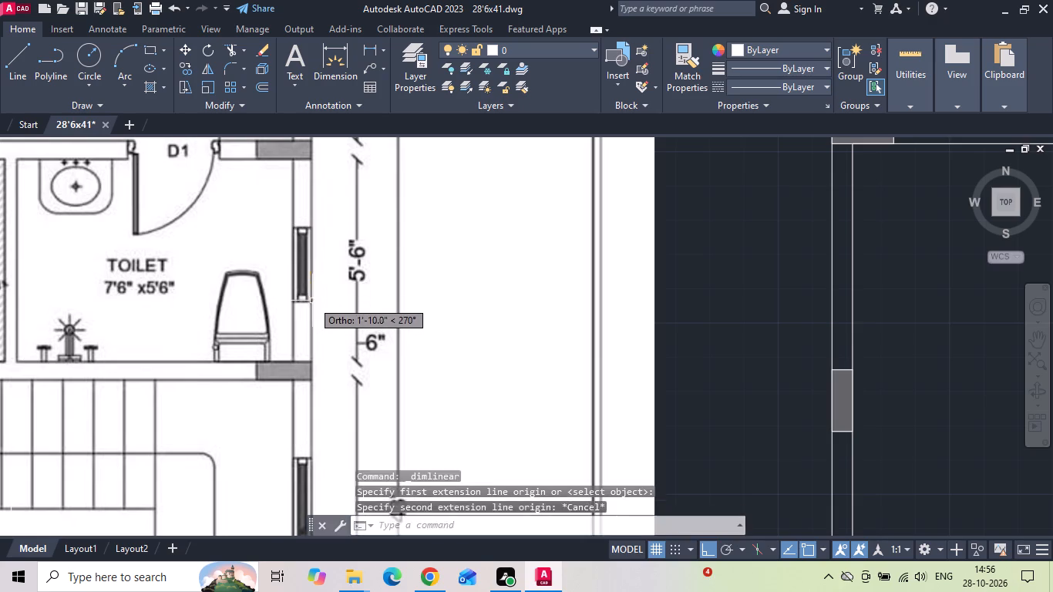
Draw a horizontal line from the midpoint of the toilet's inner side-wall line outward past the wall's outer face.
scroll(217, 274, "down", 3)
scroll(617, 270, "up", 3)
type("l")
key("space")
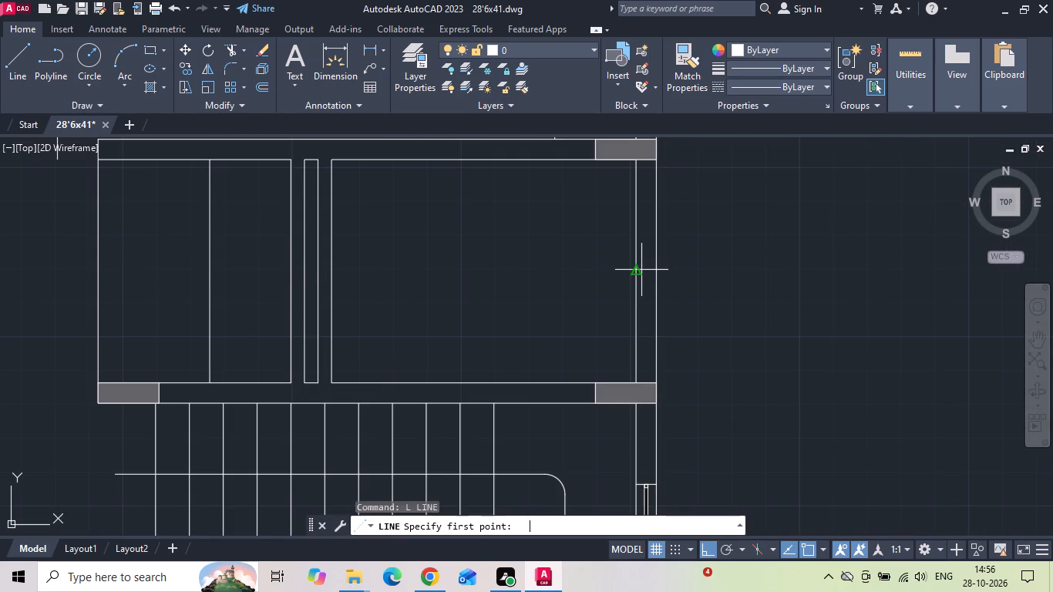
left_click(633, 267)
left_click(725, 268)
key("Escape")
Offset the toilet wall's horizontal midline 12" to both sides to mark the window ends.
type("o")
key("space")
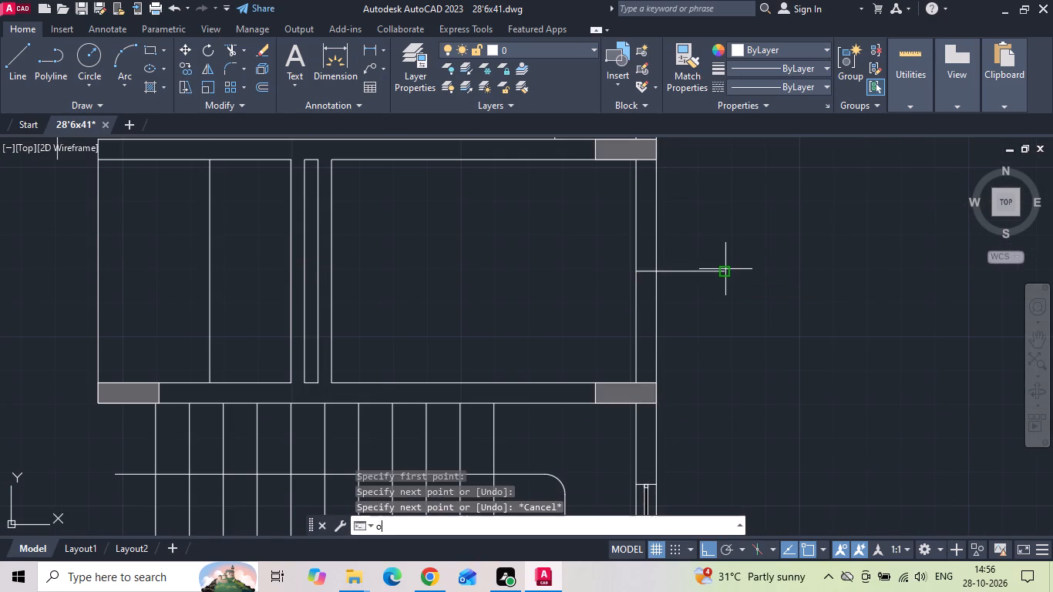
type("12")
key("space")
left_click_drag(688, 271, 682, 252)
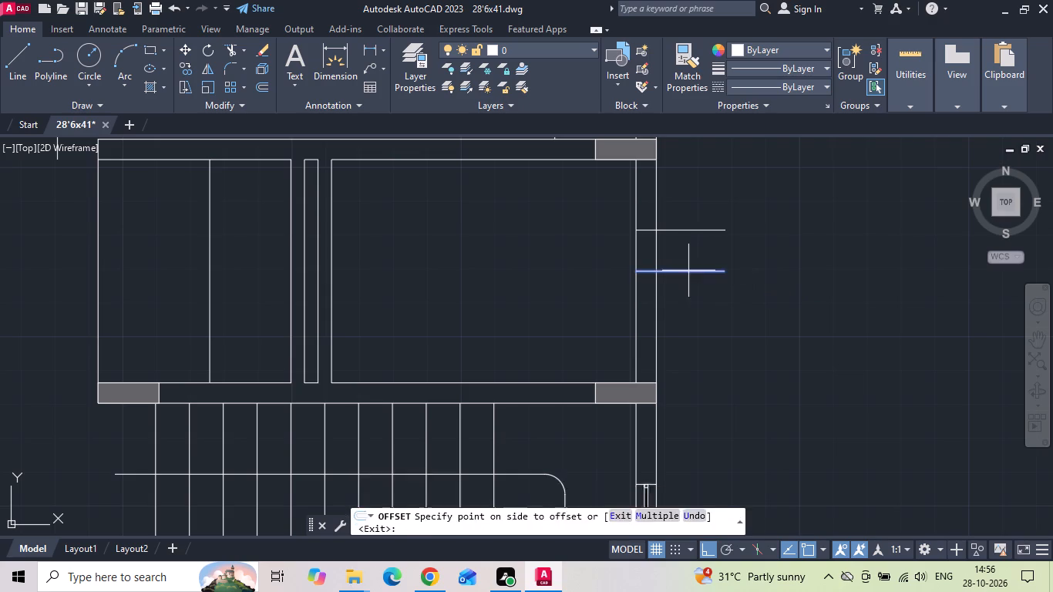
left_click_drag(682, 252, 684, 257)
left_click_drag(679, 218, 679, 225)
left_click_drag(674, 271, 675, 293)
left_click(675, 303)
key("Escape")
Trim the three horizontal lines beyond the toilet wall's outer face and remove the middle one's remainder inside the wall.
key("t")
key("r")
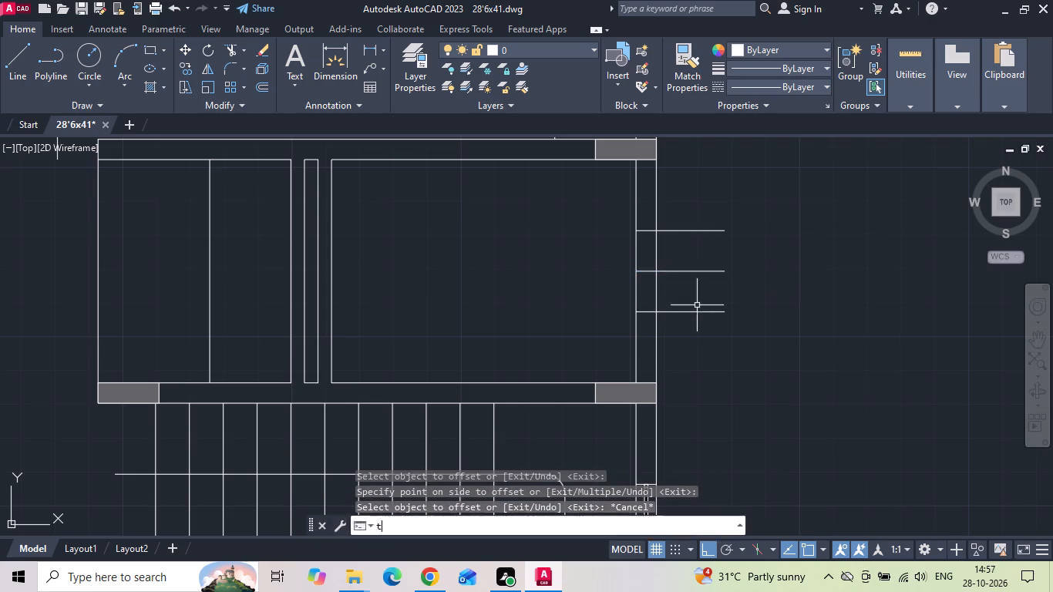
key("space")
left_click_drag(697, 332, 688, 193)
left_click(651, 274)
left_click(644, 264)
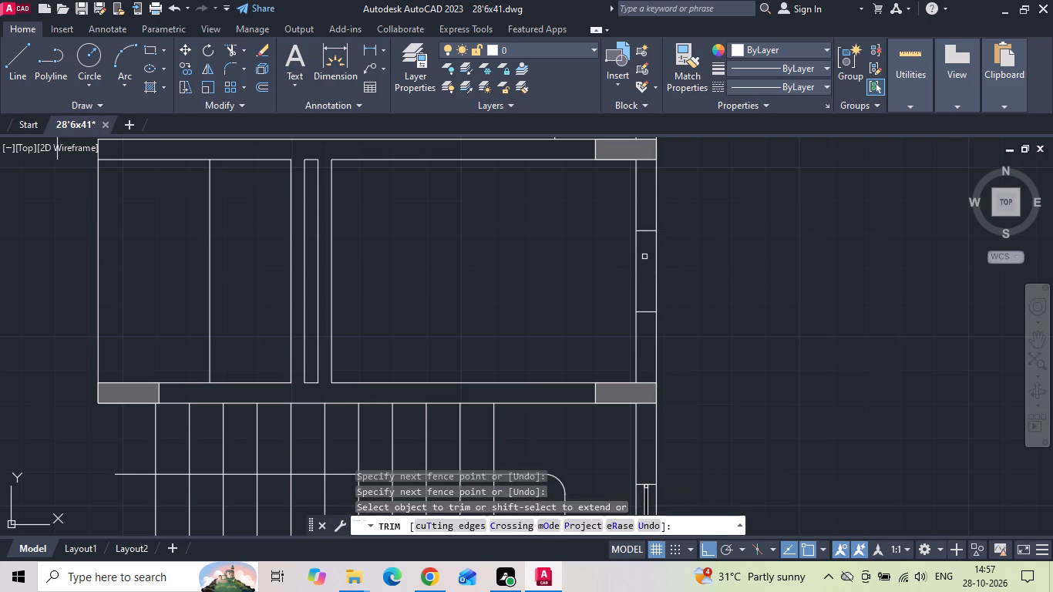
key("Escape")
Copy the stair-side window's rear square to the toilet window's rear end, using the end line's corner on the outer wall face as base point.
scroll(644, 219, "down", 3)
scroll(642, 333, "up", 1)
scroll(629, 234, "up", 3)
scroll(683, 345, "up", 3)
scroll(674, 274, "up", 1)
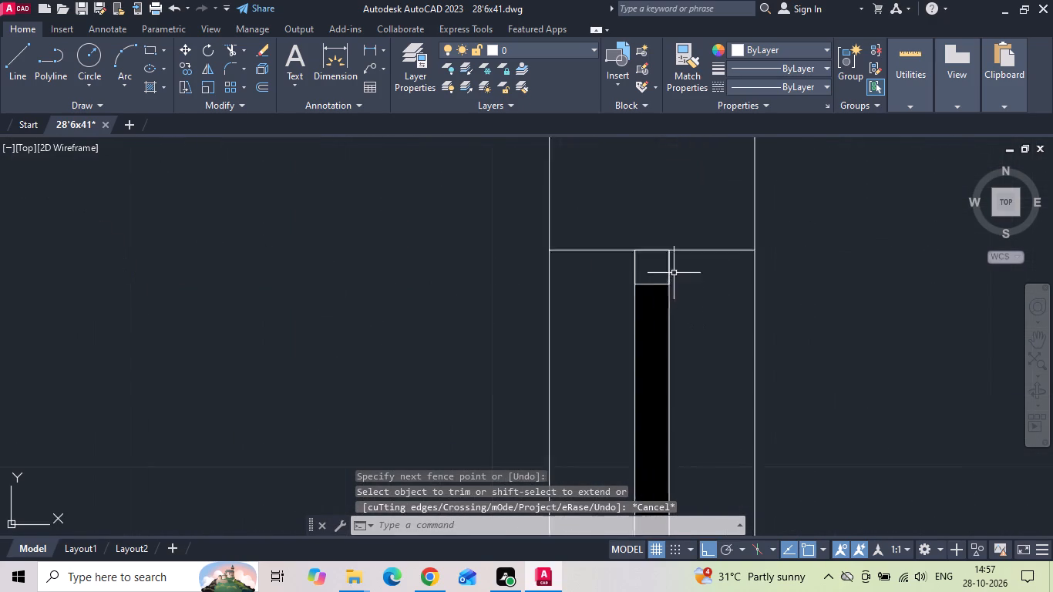
scroll(674, 272, "up", 1)
left_click(664, 259)
right_click(664, 202)
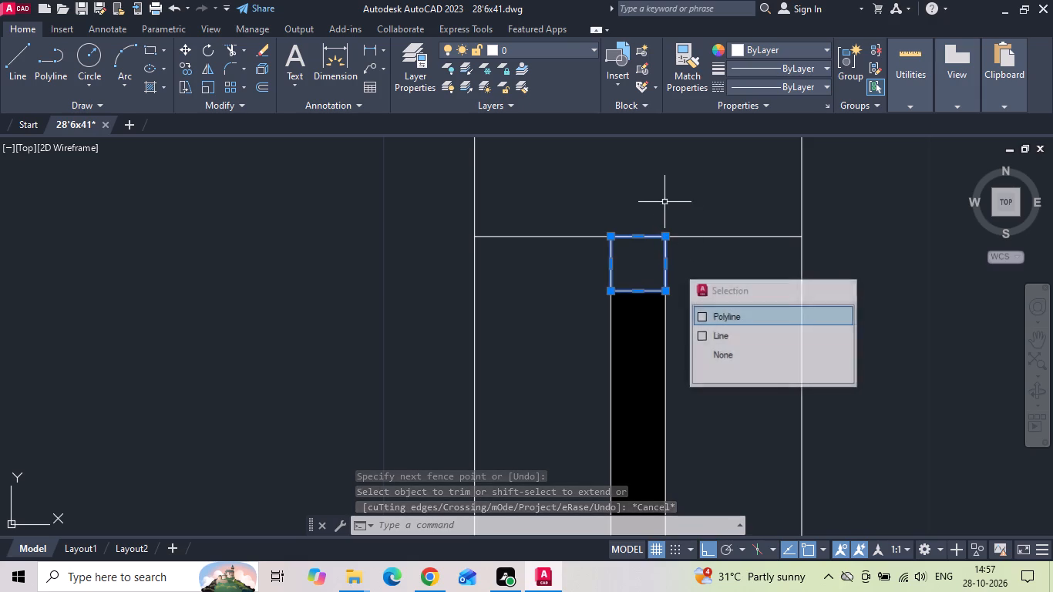
left_click(700, 291)
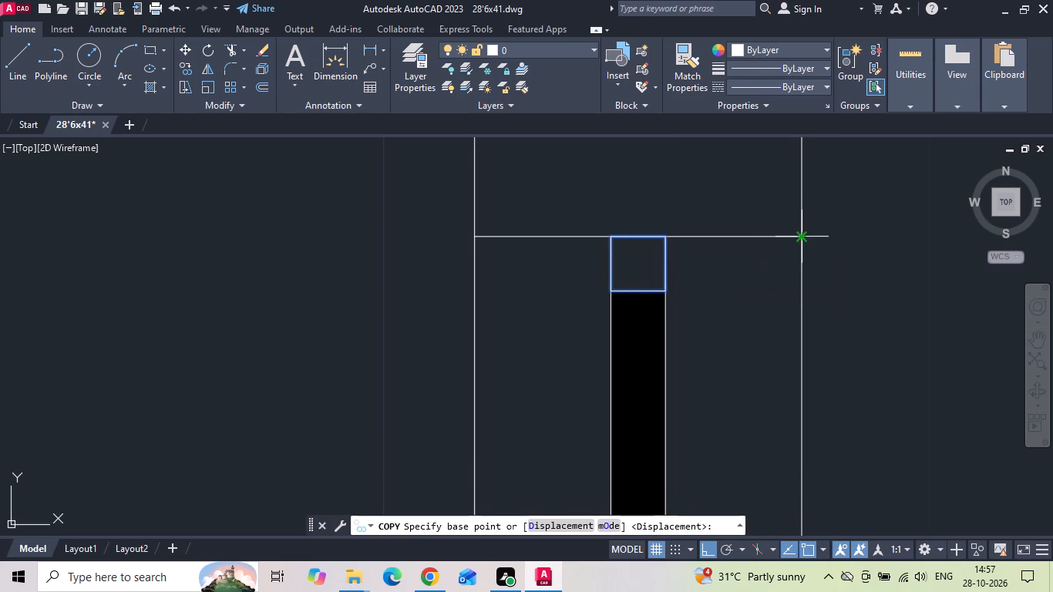
left_click(799, 235)
scroll(679, 323, "down", 7)
scroll(668, 213, "up", 3)
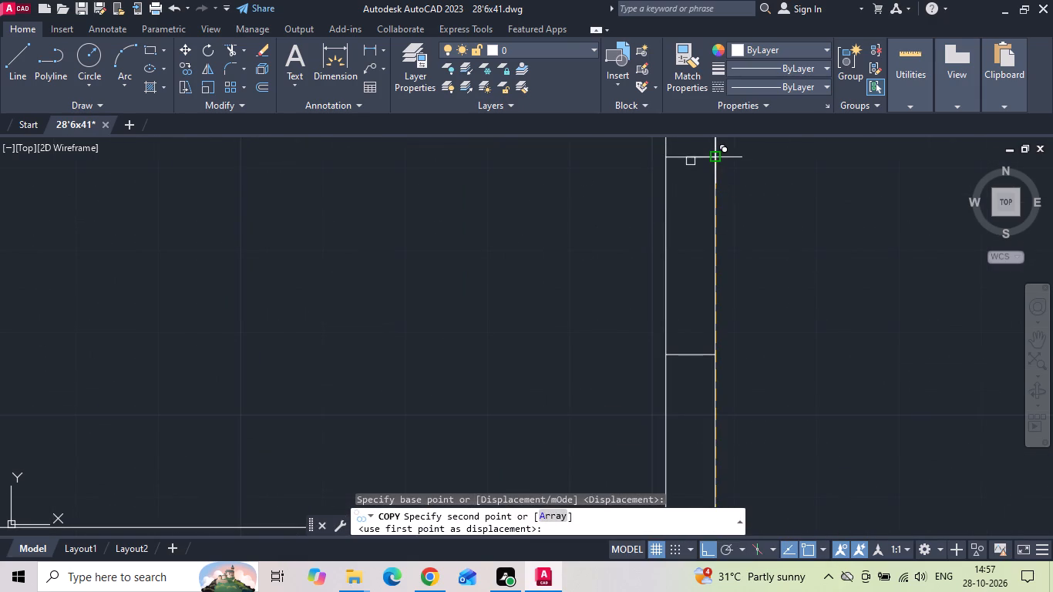
left_click(717, 155)
key("Escape")
Mirror the toilet window's rear square about the horizontal line through the window's midpoint, keeping the original.
middle_click_drag(683, 243, 600, 290)
scroll(621, 219, "up", 1)
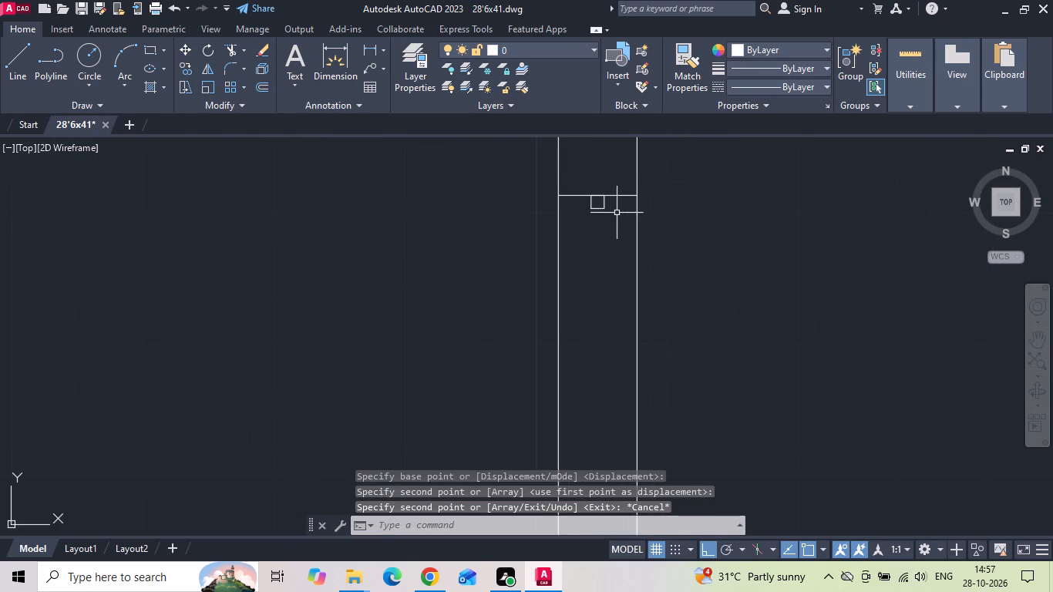
left_click(610, 206)
left_click(596, 220)
scroll(594, 275, "down", 2)
middle_click_drag(587, 300, 581, 282)
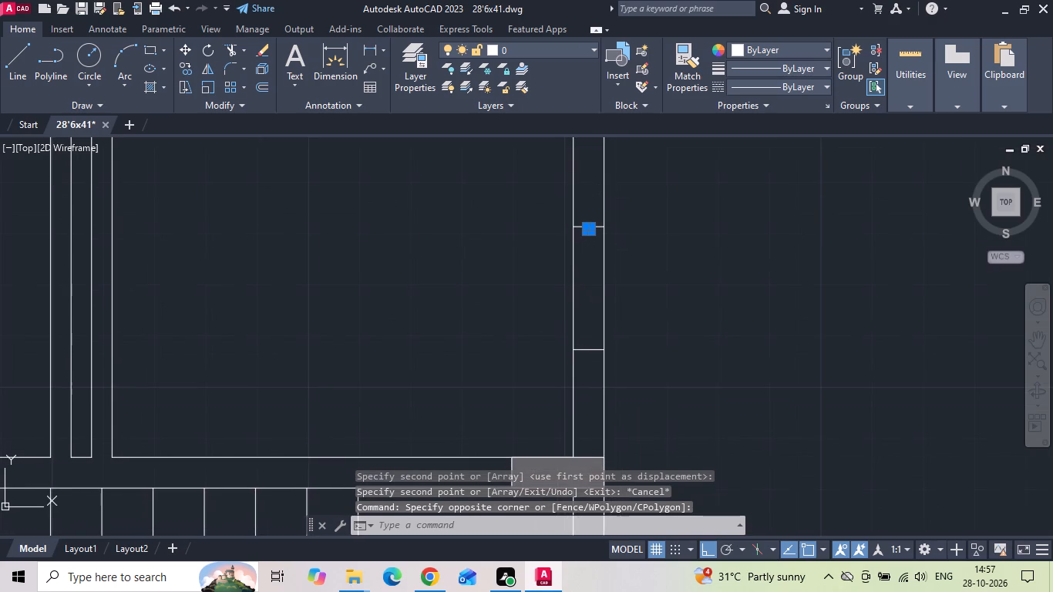
type("mi")
key("space")
left_click_drag(573, 288, 557, 304)
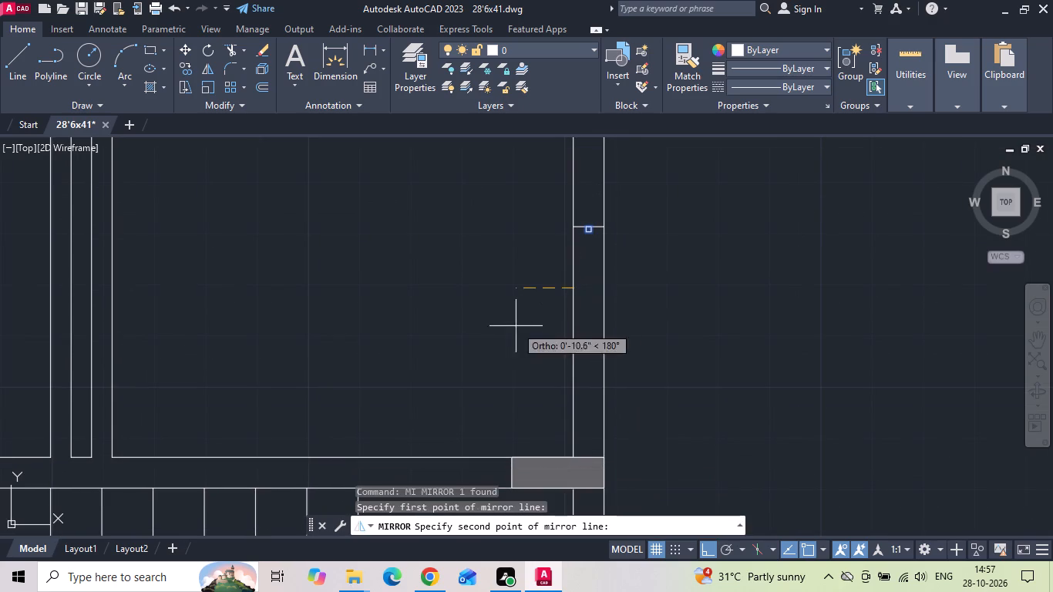
left_click(502, 329)
type("n")
key("space")
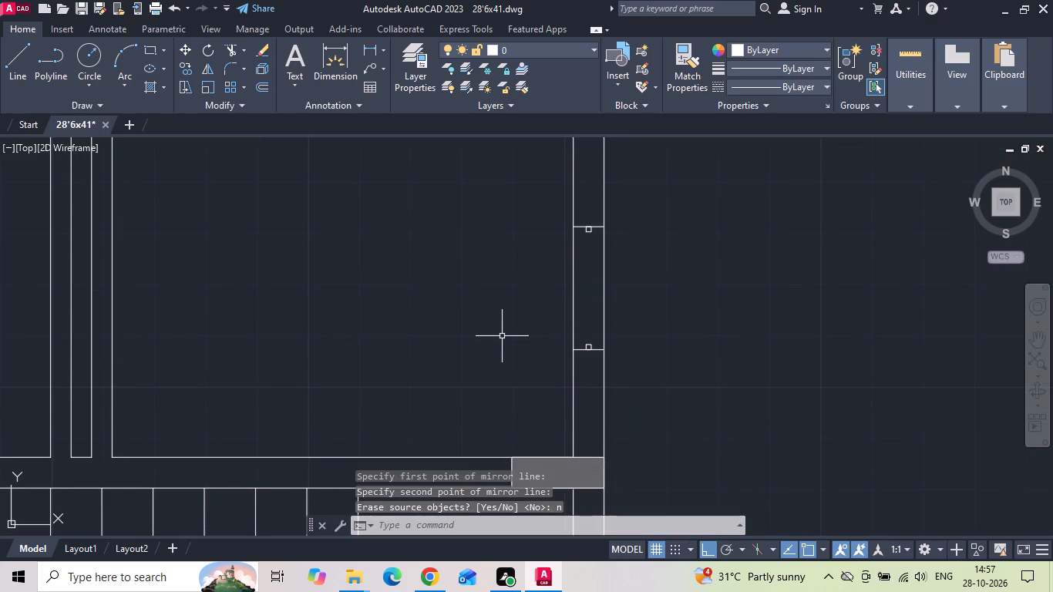
Draw two vertical glass lines joining the facing corners of the toilet window's two frame squares.
key("l")
key("space")
scroll(599, 286, "up", 2)
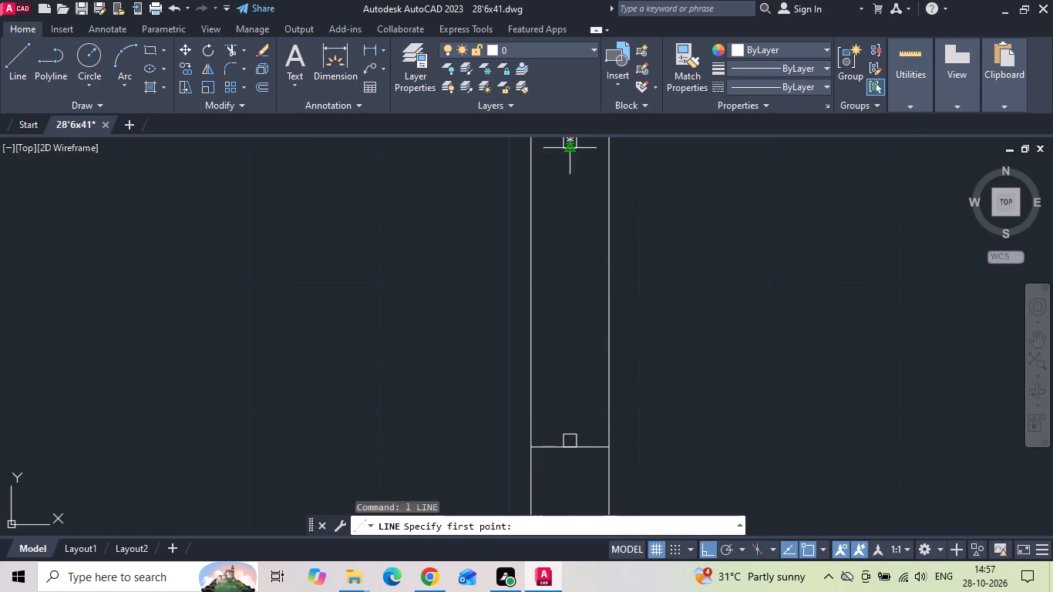
middle_click_drag(550, 176, 547, 200)
left_click_drag(561, 175, 561, 200)
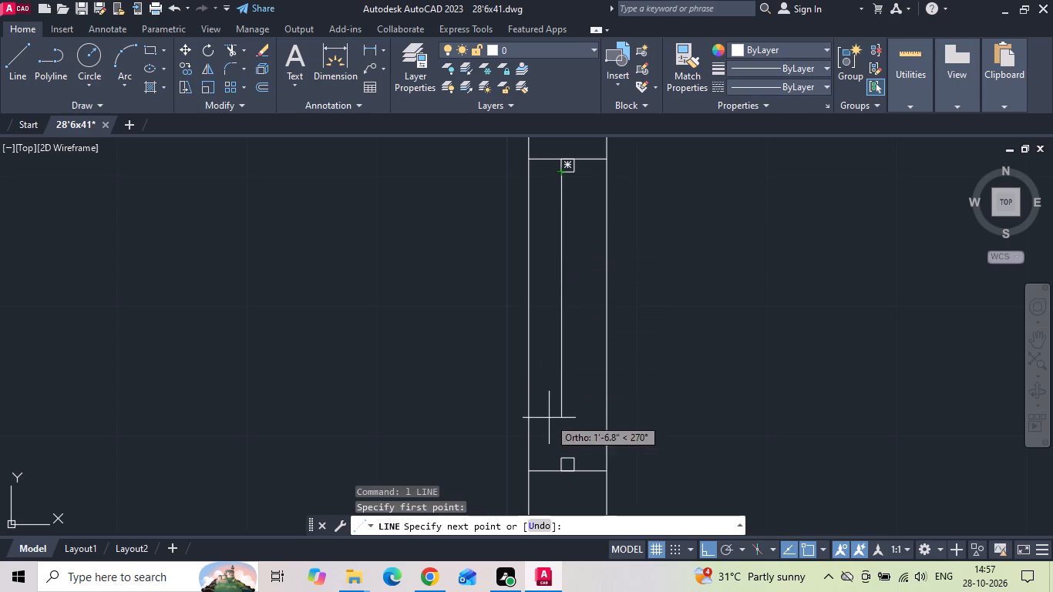
left_click(560, 455)
key("space")
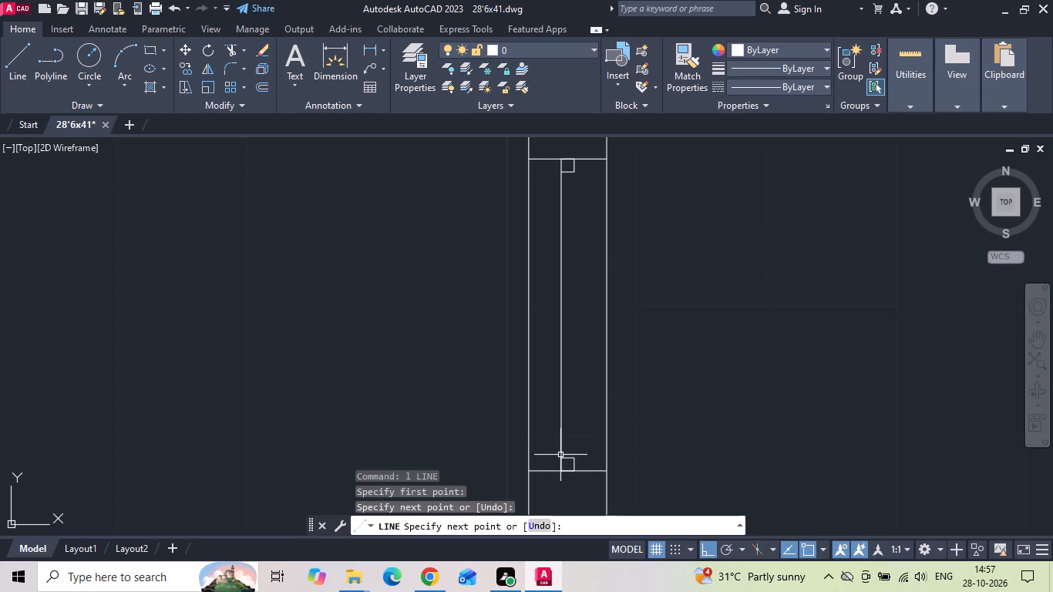
key("space")
left_click_drag(572, 458, 571, 400)
left_click(576, 173)
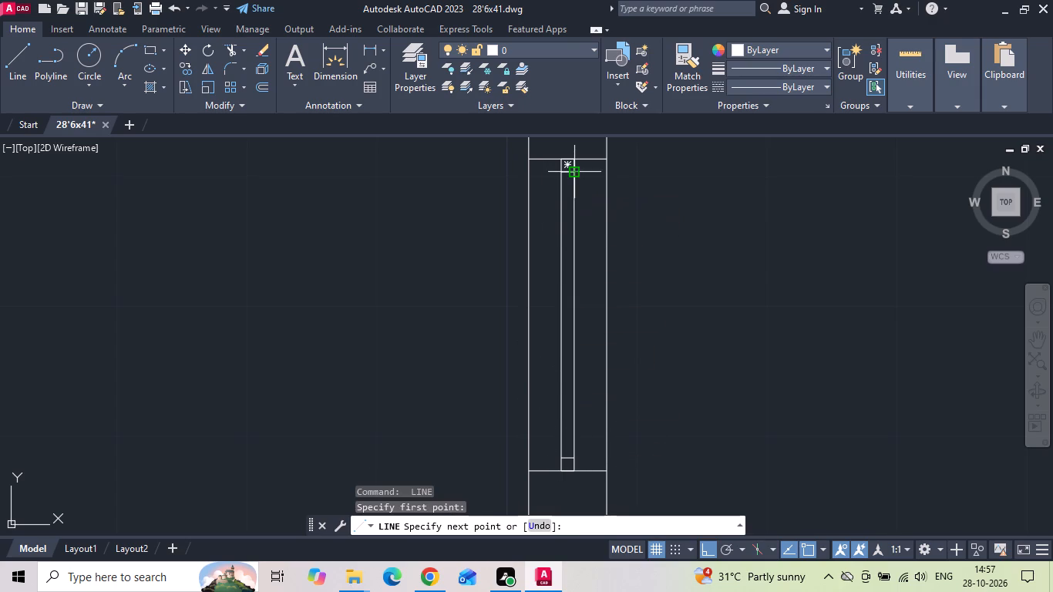
key("Escape")
key("g")
key("Escape")
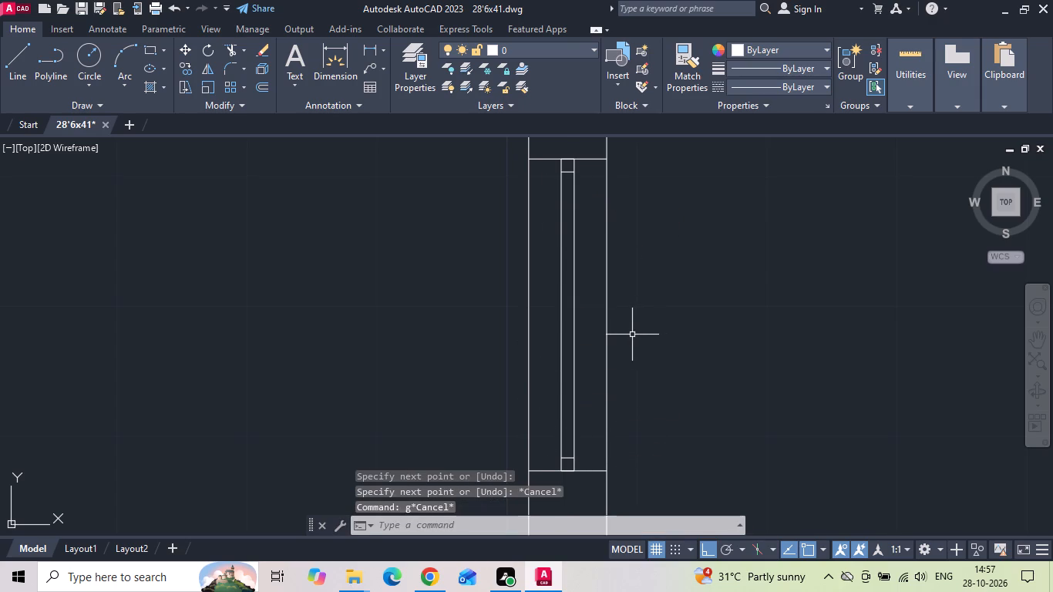
Hatch the strip between the toilet window's two glass lines with the solid black (0,0,0) fill.
type("h")
key("space")
left_click(564, 323)
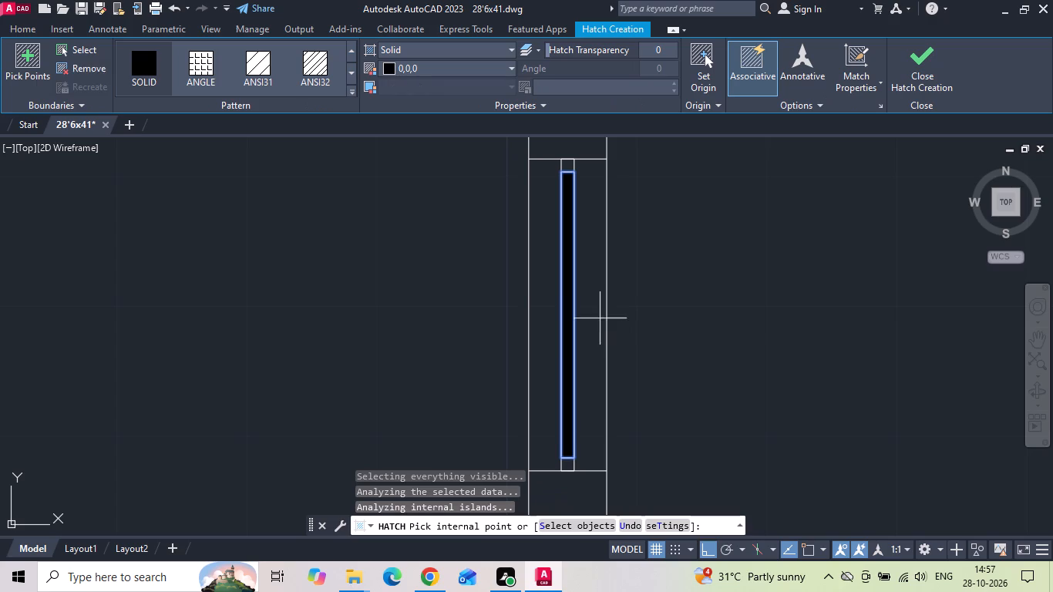
key("Escape")
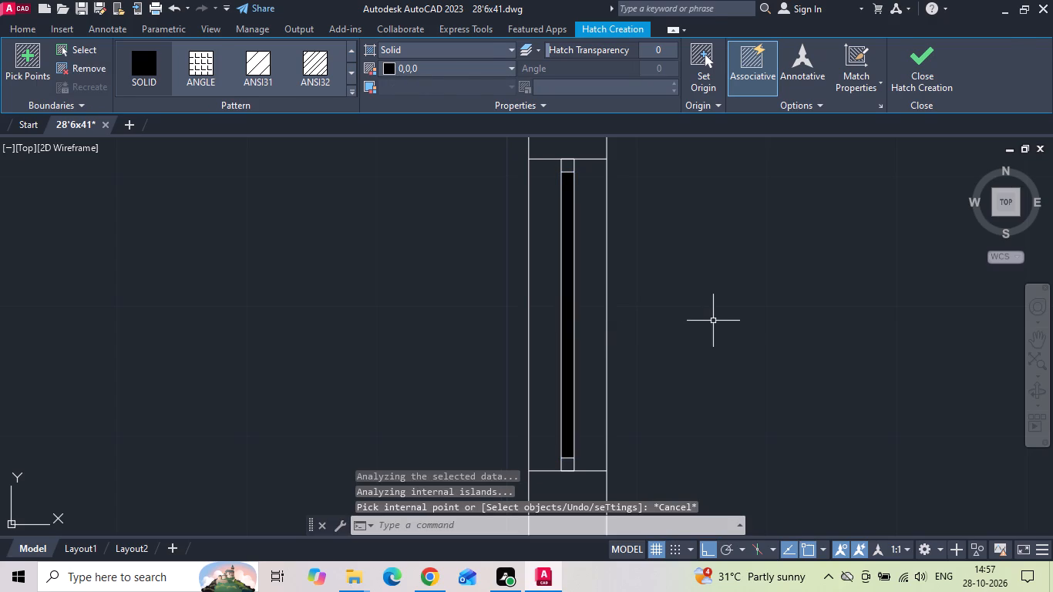
Save the drawing.
scroll(709, 343, "down", 4)
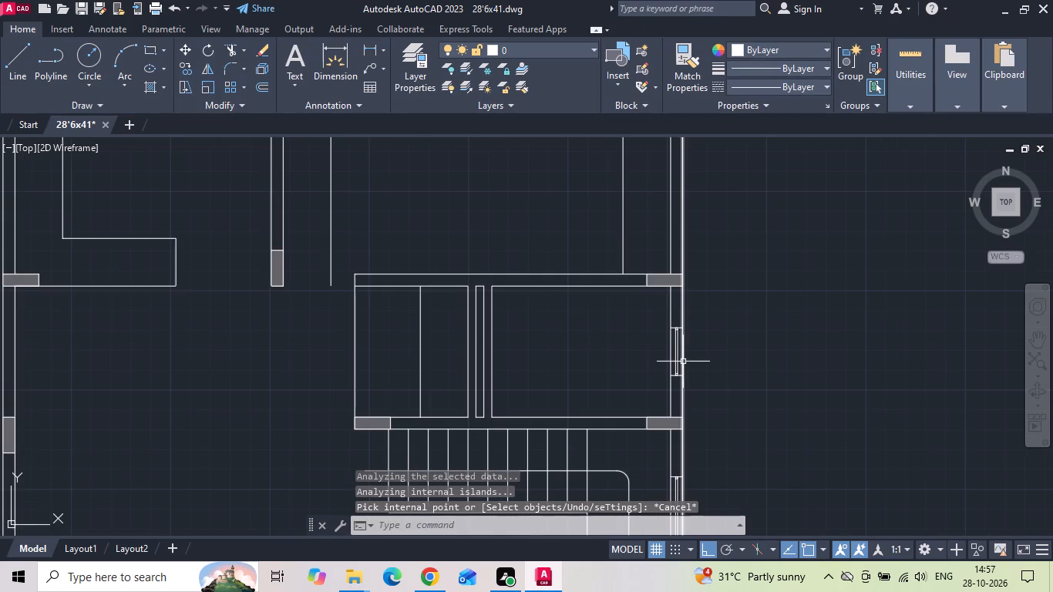
key("ctrl+s")
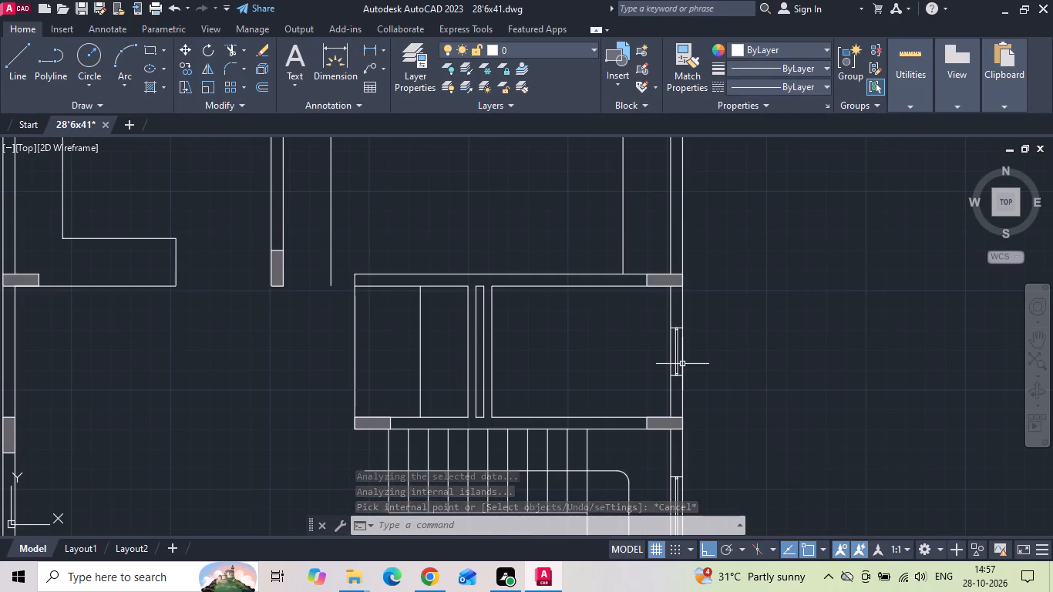
key("ctrl+s")
key("ctrl+s")
key("ctrl+s")
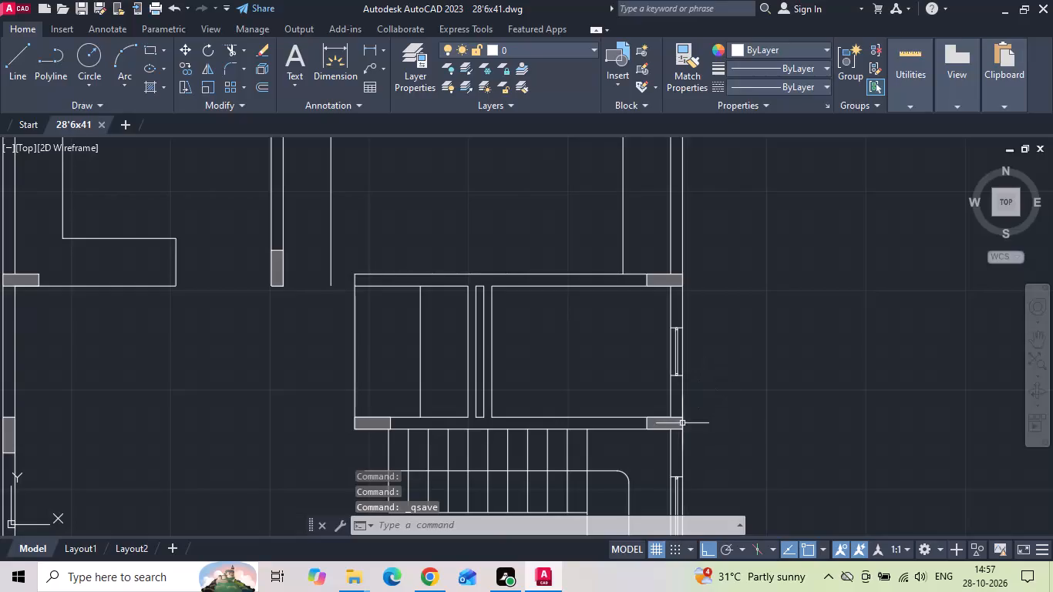
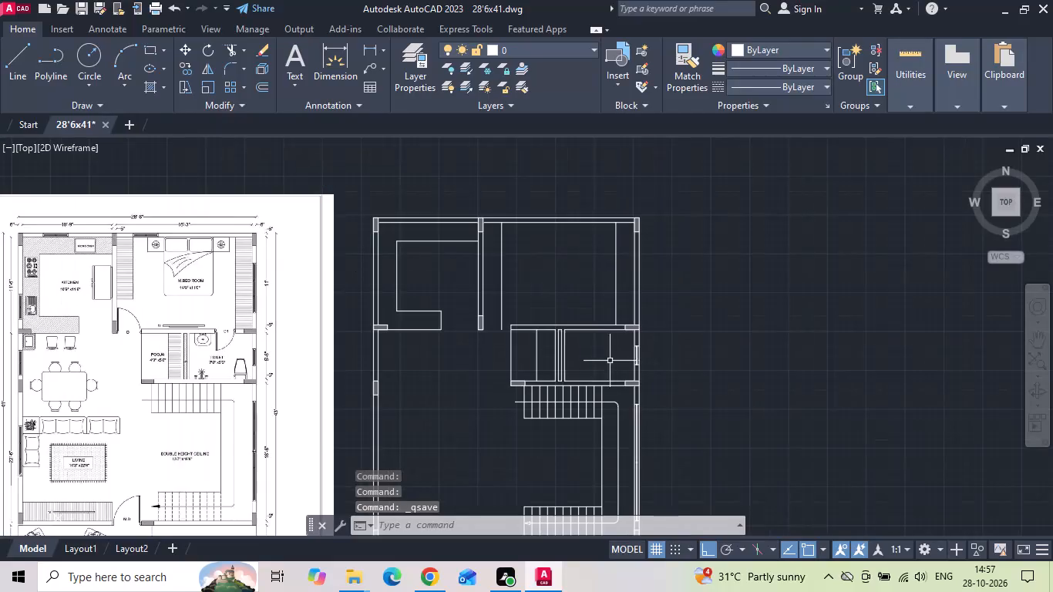
Measure the master bedroom's side window on the reference plan: its length and its gaps to the columns on either side.
scroll(216, 288, "up", 3)
scroll(227, 304, "down", 1)
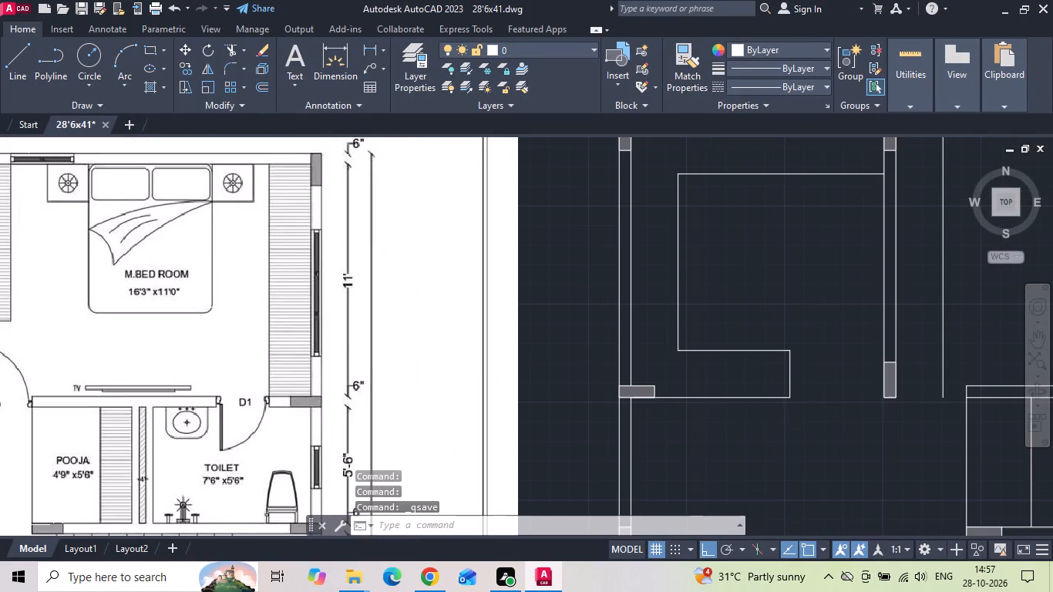
left_click(367, 44)
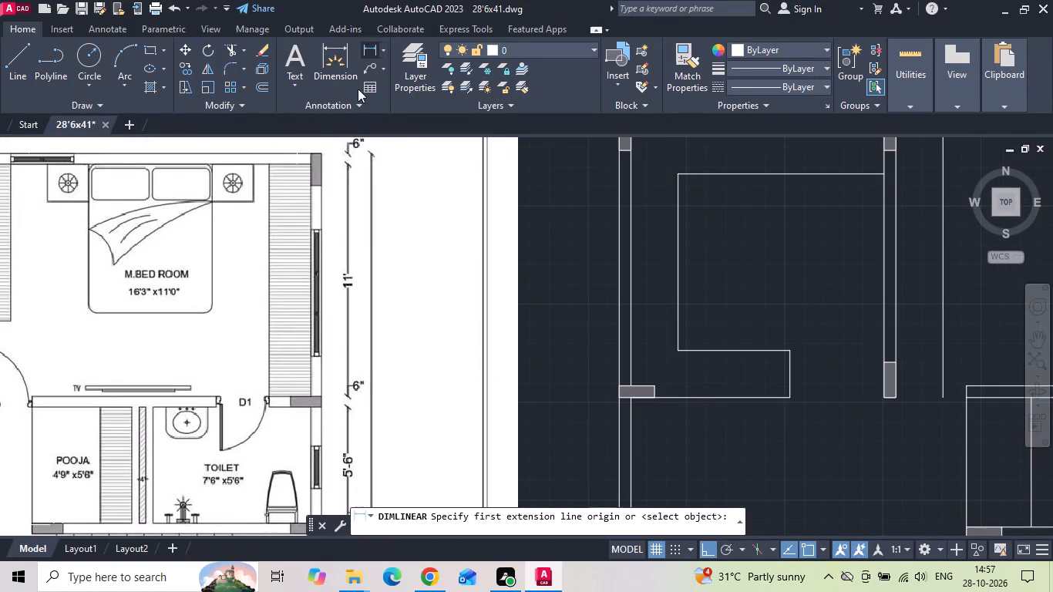
scroll(308, 234, "up", 2)
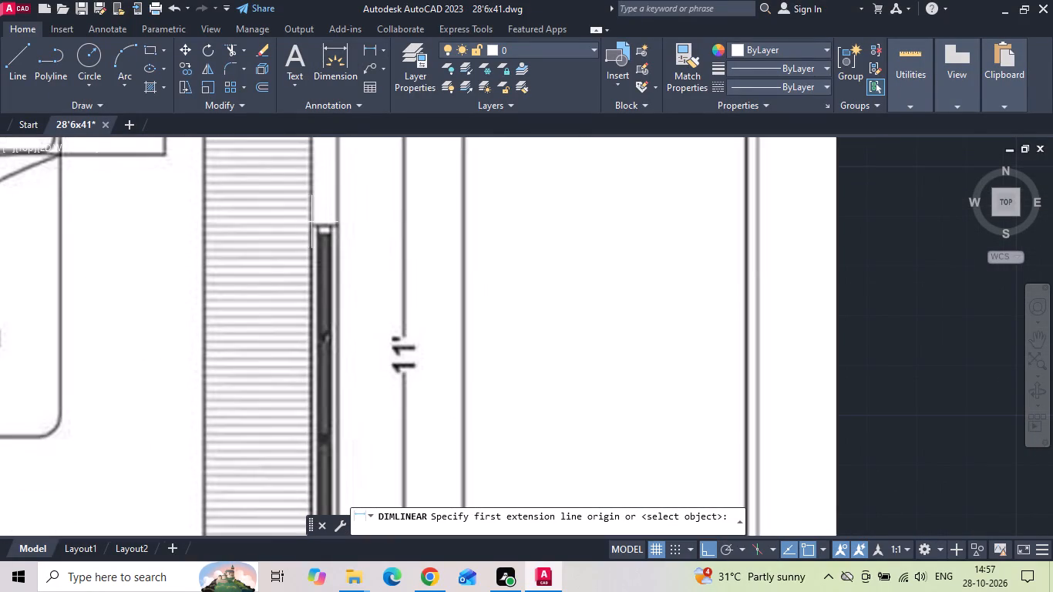
left_click(312, 225)
scroll(311, 226, "down", 2)
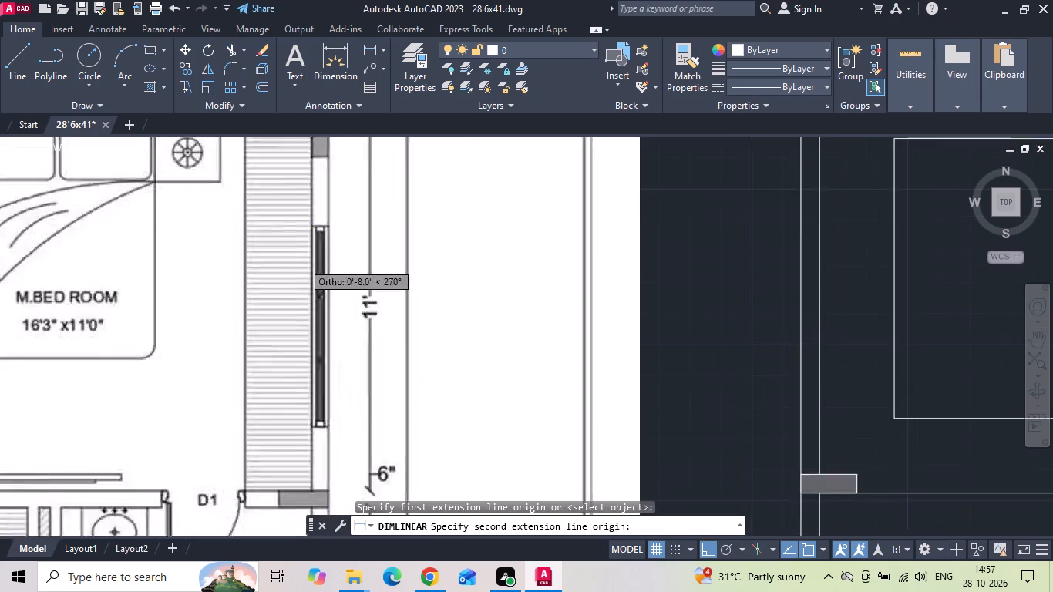
scroll(303, 368, "up", 2)
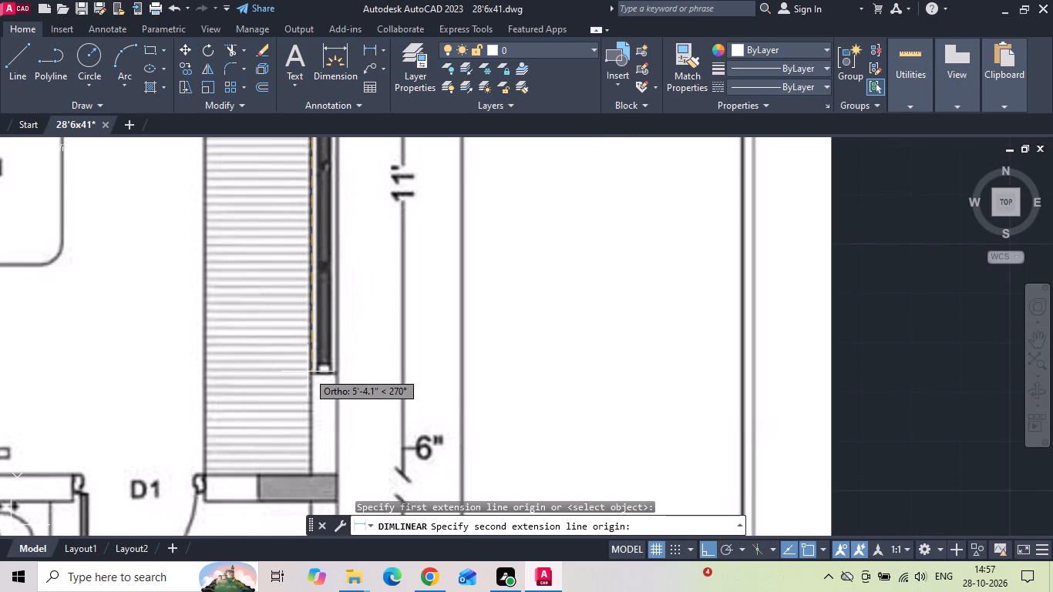
key("space")
key("space")
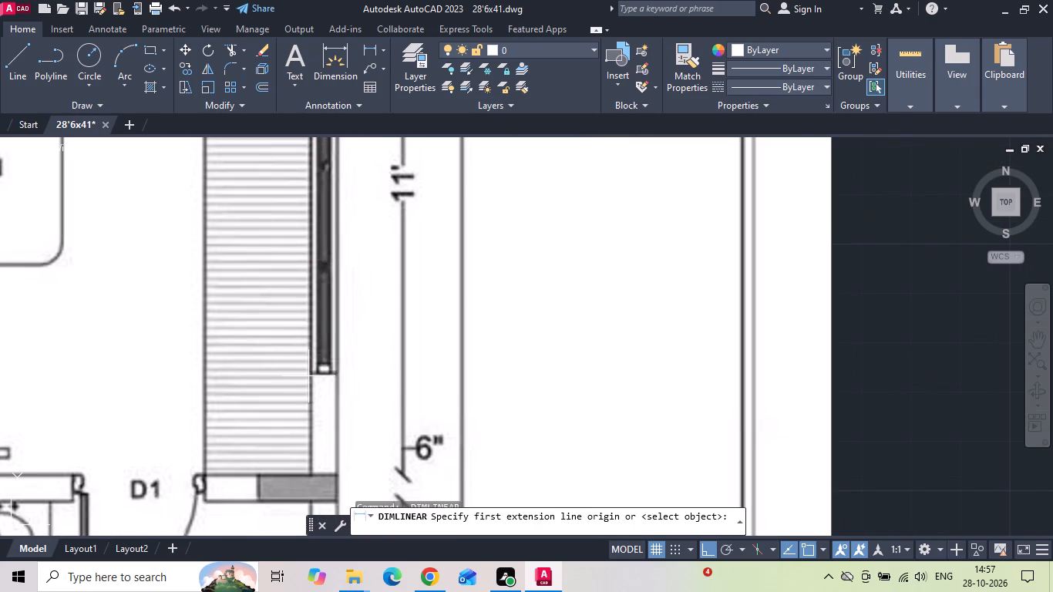
left_click(309, 375)
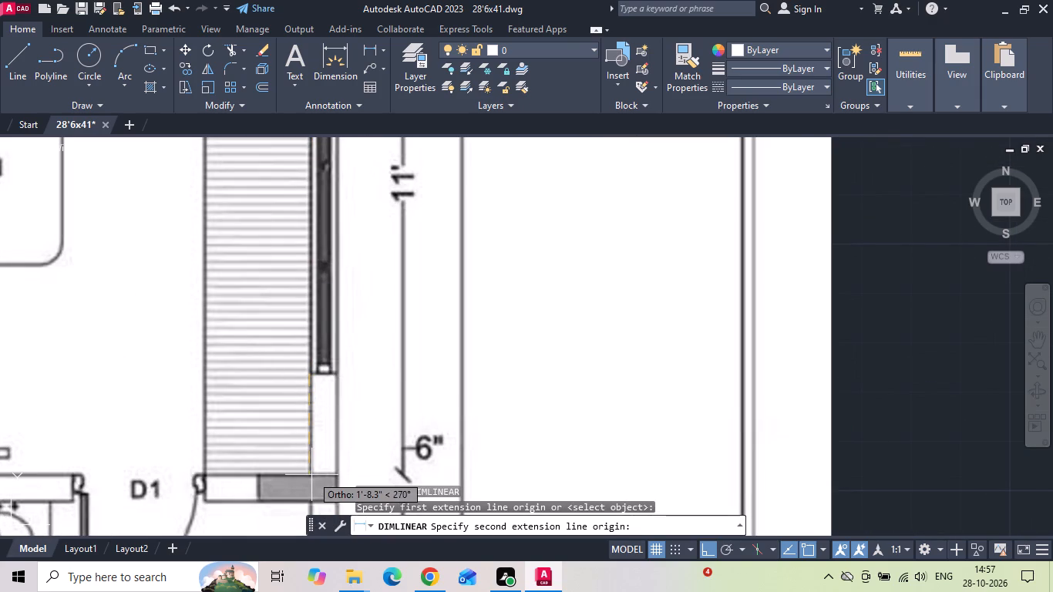
scroll(309, 476, "down", 2)
key("Escape")
key("space")
scroll(307, 310, "up", 2)
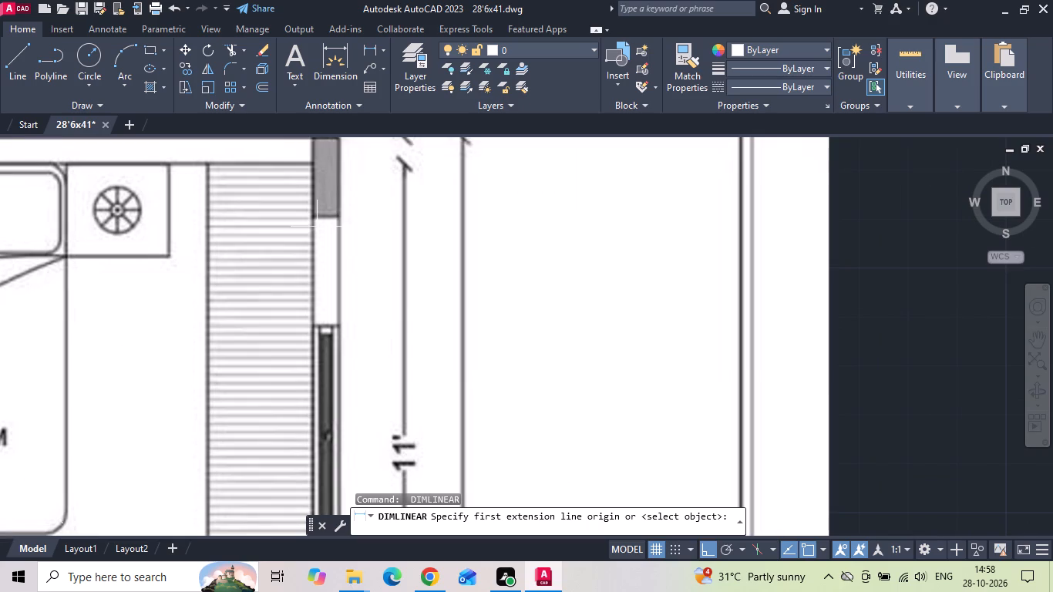
left_click(313, 217)
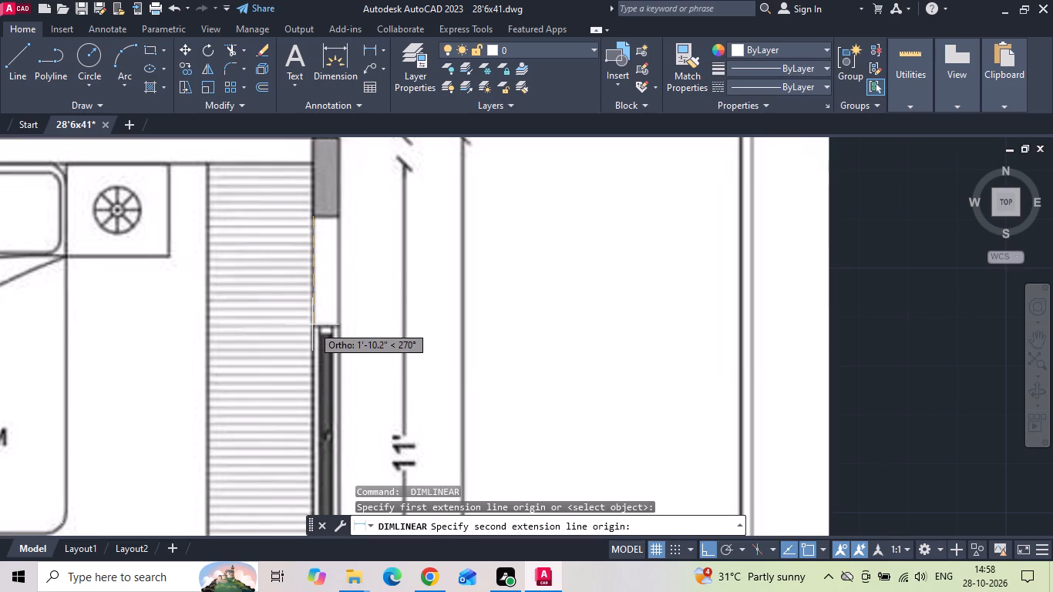
key("Escape")
scroll(257, 251, "down", 4)
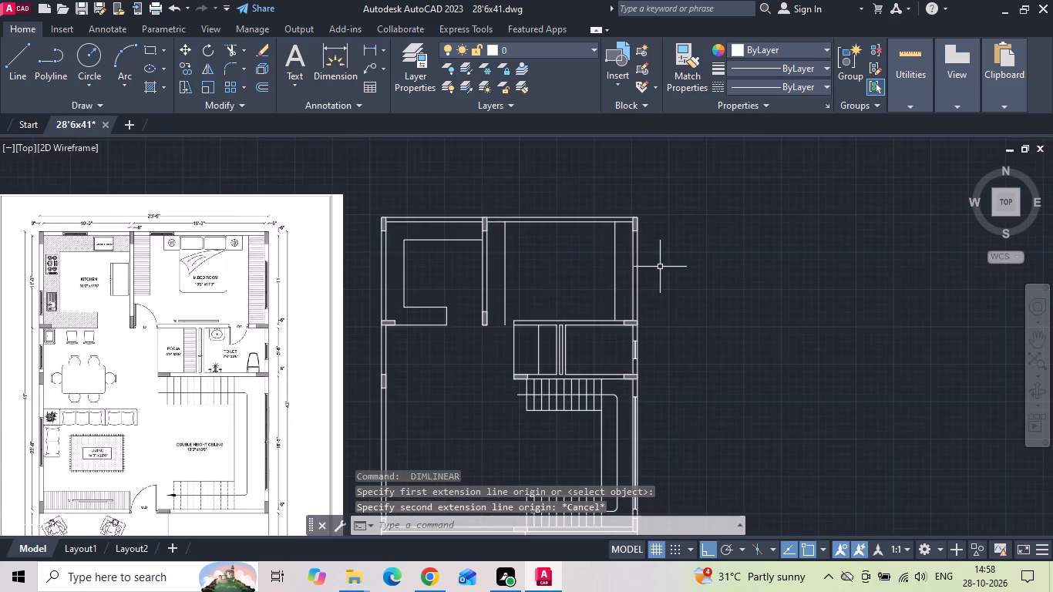
Offset the bedroom-side face of the wall between master bedroom and toilet by 2' into the bedroom.
scroll(660, 264, "up", 2)
type("o")
key("space")
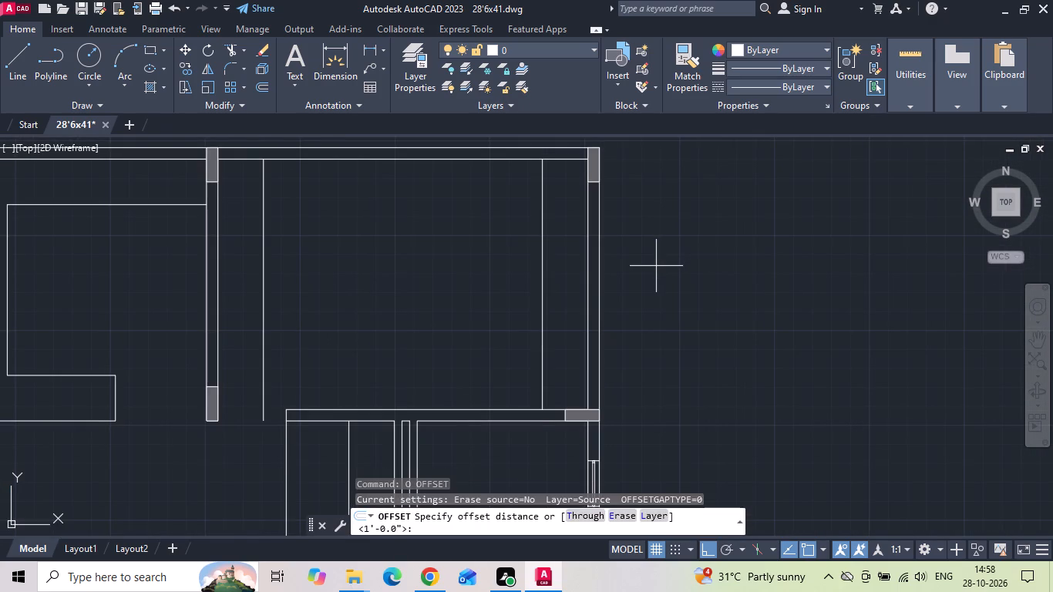
key("2")
key("apostrophe")
key("Return")
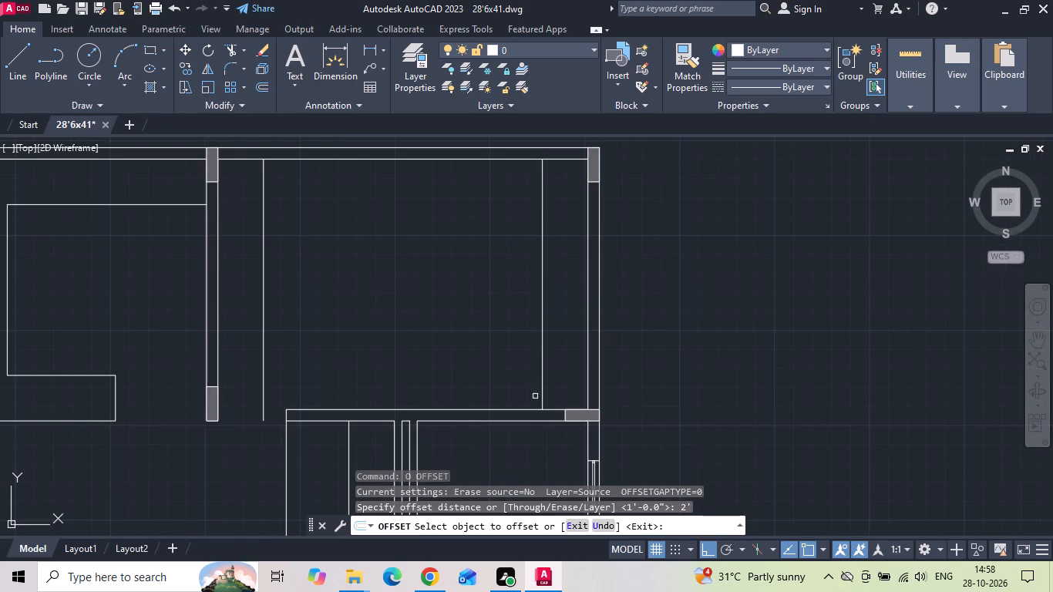
left_click_drag(506, 408, 504, 397)
left_click(511, 345)
key("Escape")
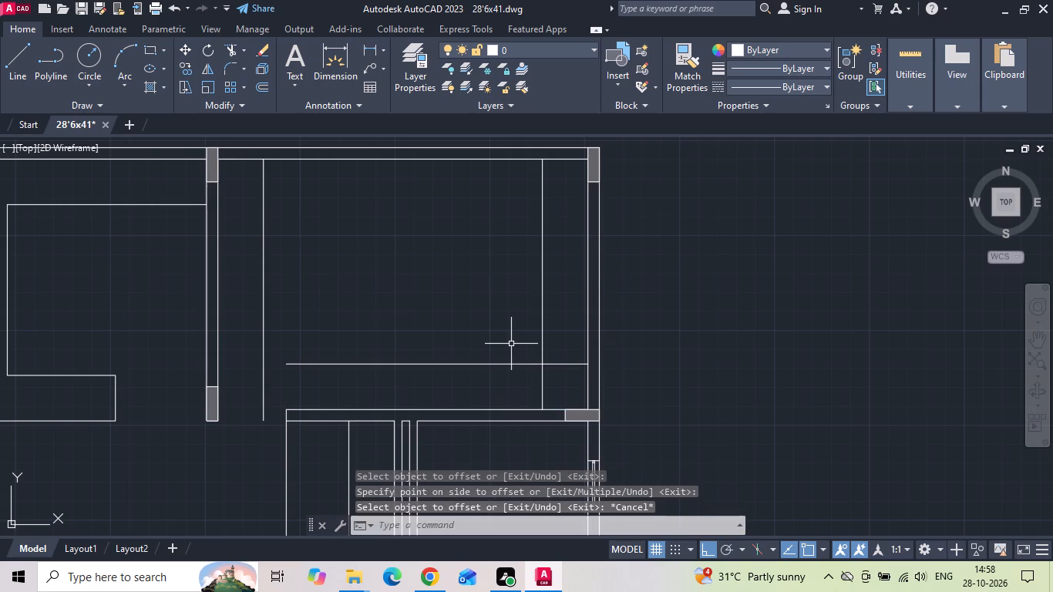
Extend the offset line to the side wall's outer face and trim away its part inside the bedroom, leaving the window's front jamb.
type("ex")
key("space")
left_click(572, 365)
key("Escape")
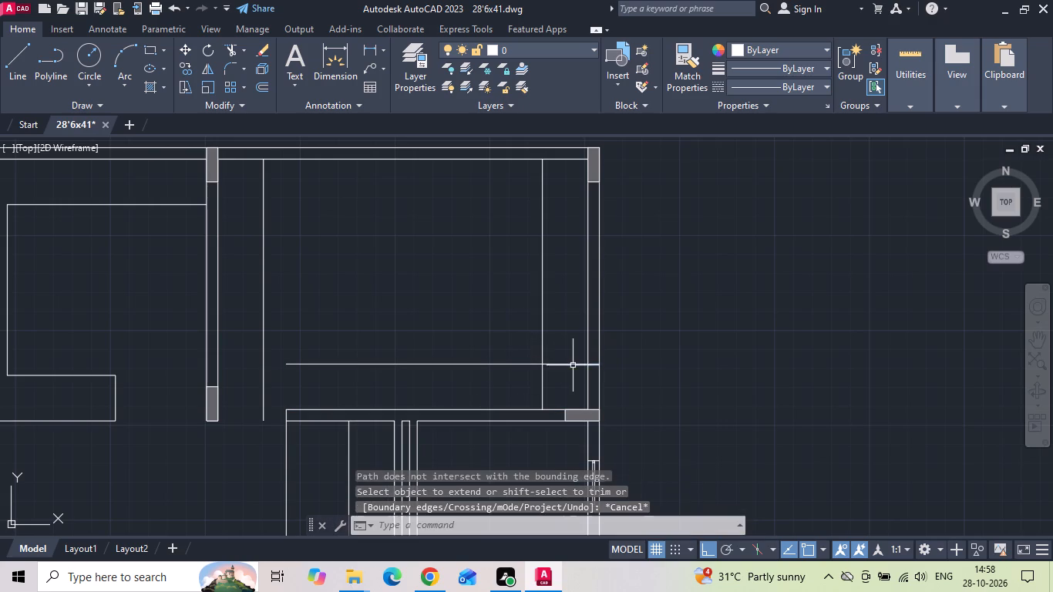
key("t")
key("r")
key("space")
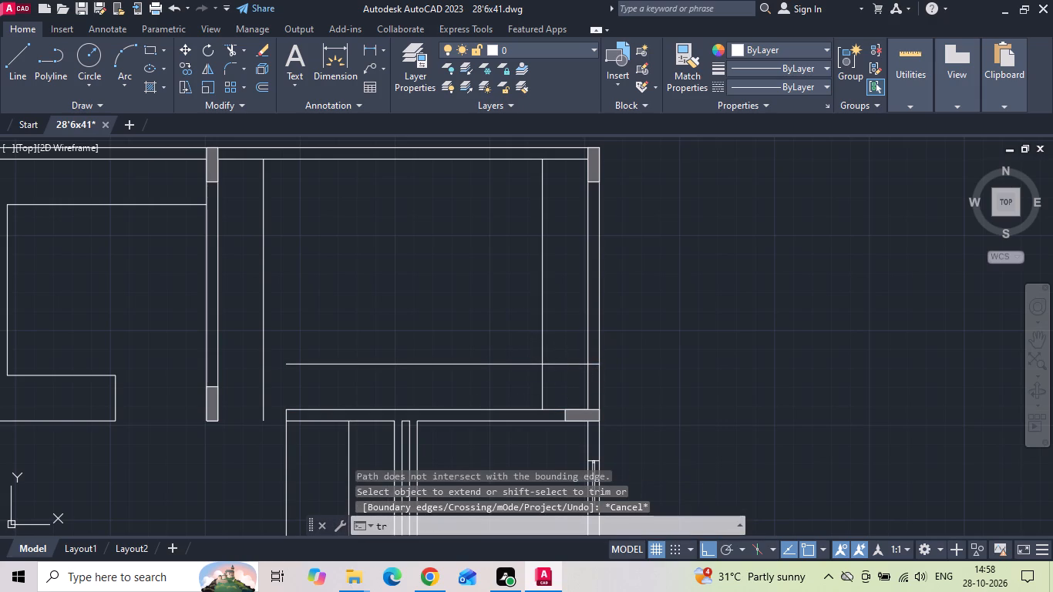
key("space")
left_click_drag(560, 372, 560, 320)
left_click_drag(482, 383, 480, 323)
left_click(480, 320)
key("Escape")
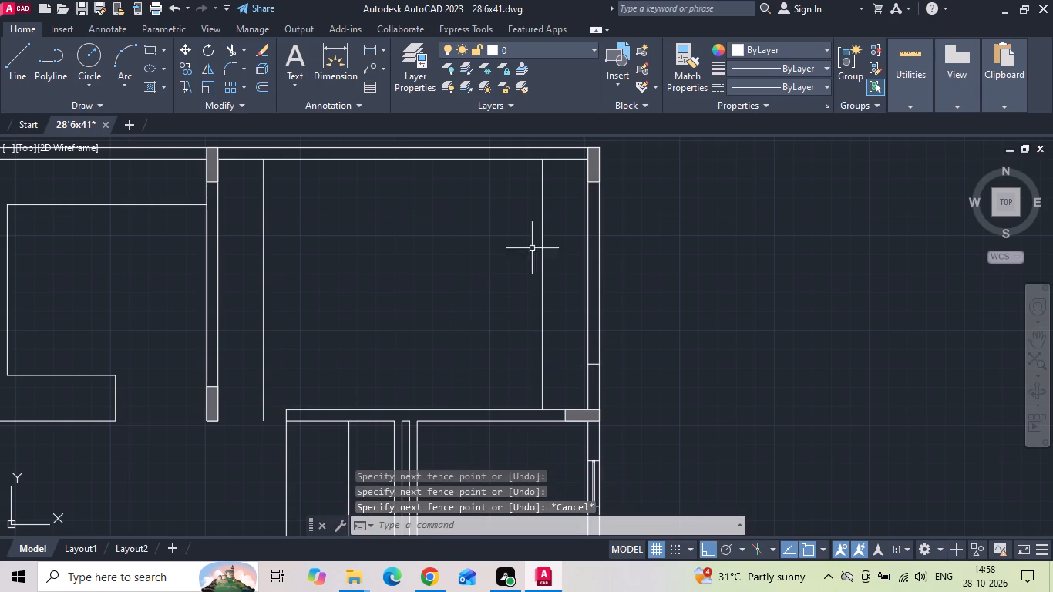
Draw a horizontal construction line outward from the outer front corner of the master bedroom's rear corner column.
type("l")
key("space")
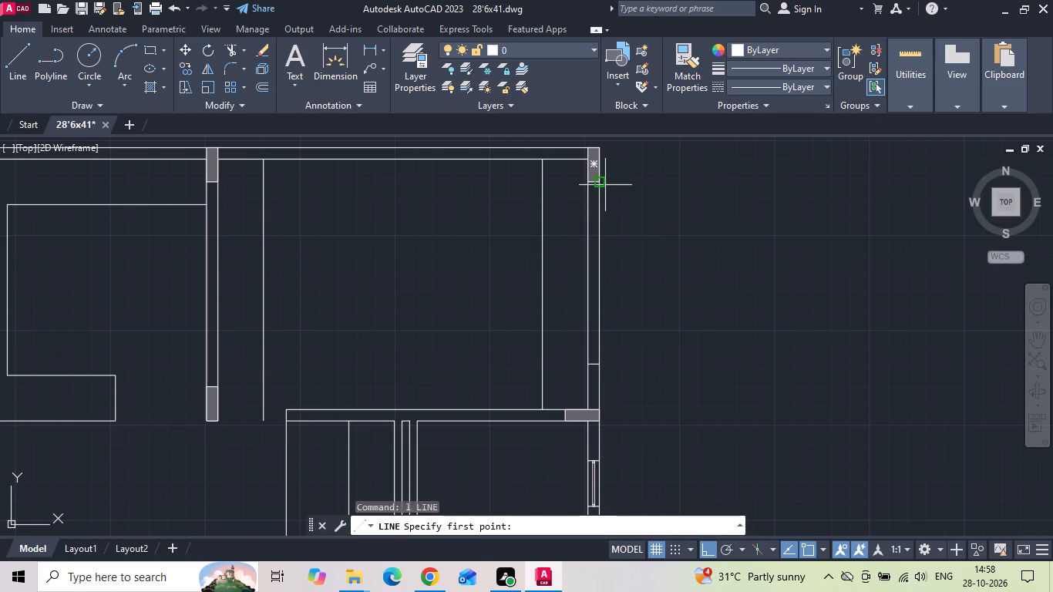
left_click_drag(604, 185, 618, 184)
left_click(757, 187)
key("Escape")
Copy the construction line 24" straight down toward the front of the plan.
left_click_drag(722, 230, 701, 177)
left_click(696, 159)
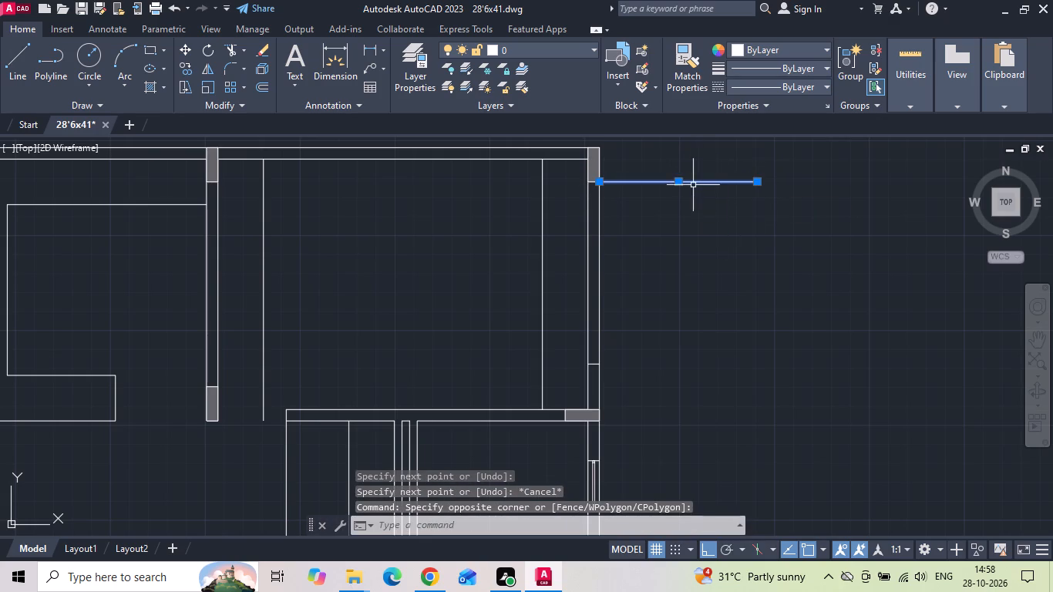
right_click(692, 188)
left_click(725, 292)
left_click_drag(727, 305, 730, 329)
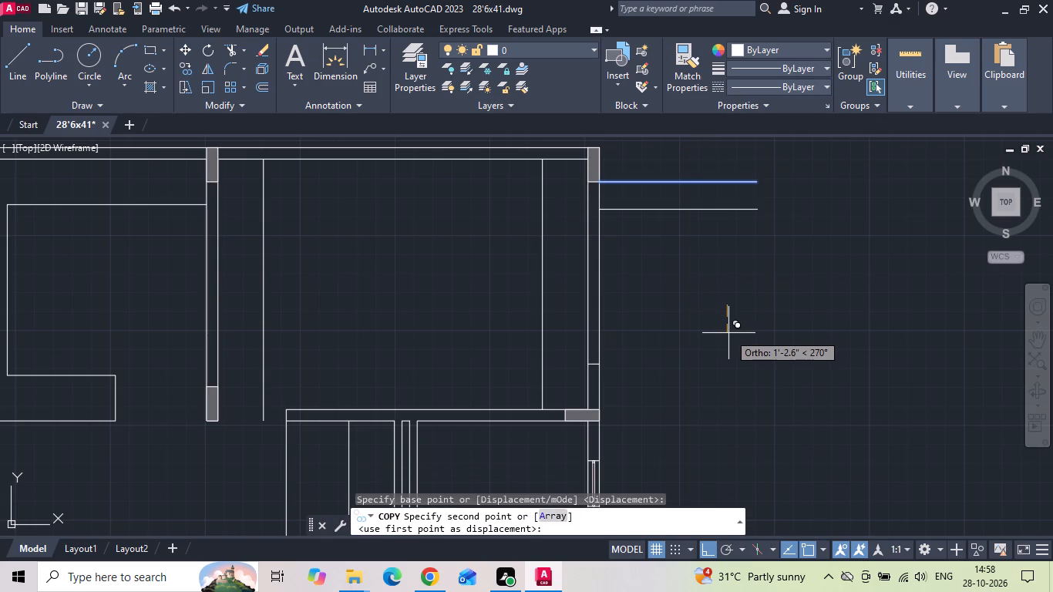
key("2")
type("4")
key("space")
key("Escape")
Extend the copied line across the side wall to the wall's inner face.
type("ex")
key("space")
left_click(624, 224)
left_click(626, 286)
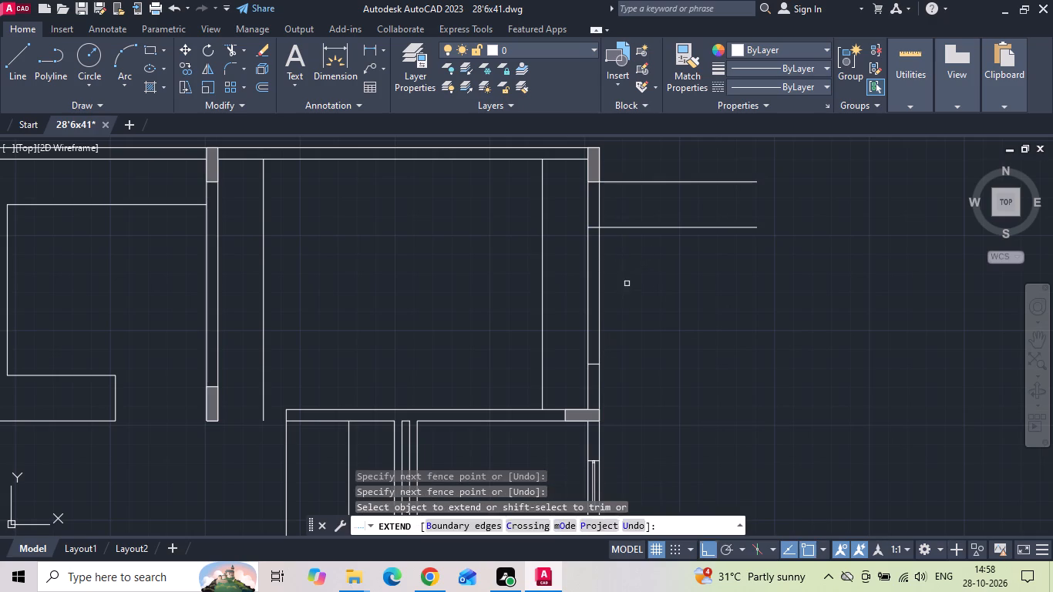
key("Escape")
Erase the original construction line at the column and trim the copied line's overhang outside the wall.
left_click_drag(681, 197, 675, 174)
left_click_drag(669, 156, 670, 167)
key("Delete")
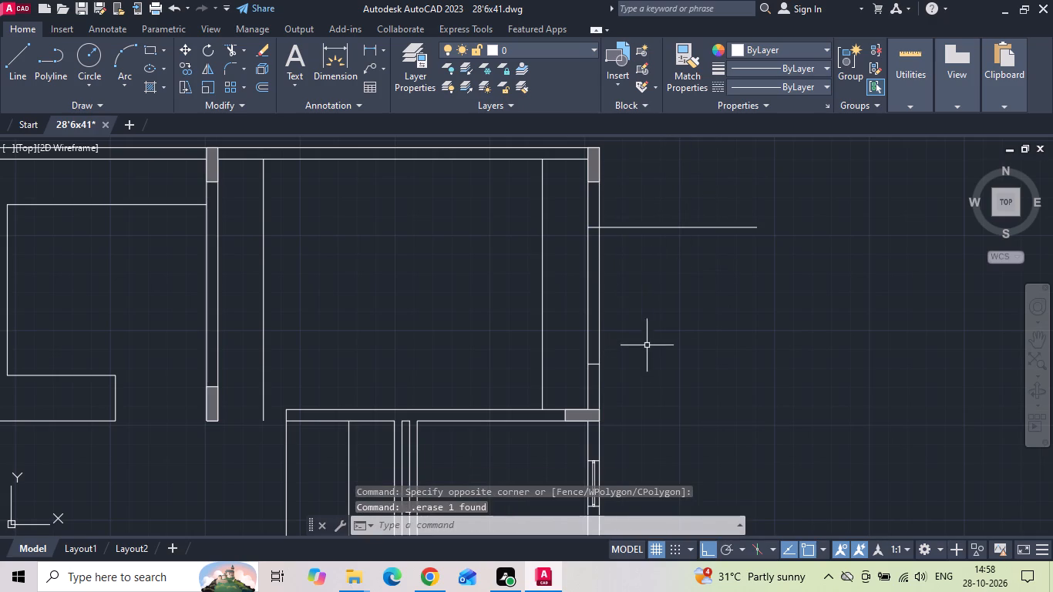
type("tr")
key("space")
left_click_drag(647, 343, 640, 217)
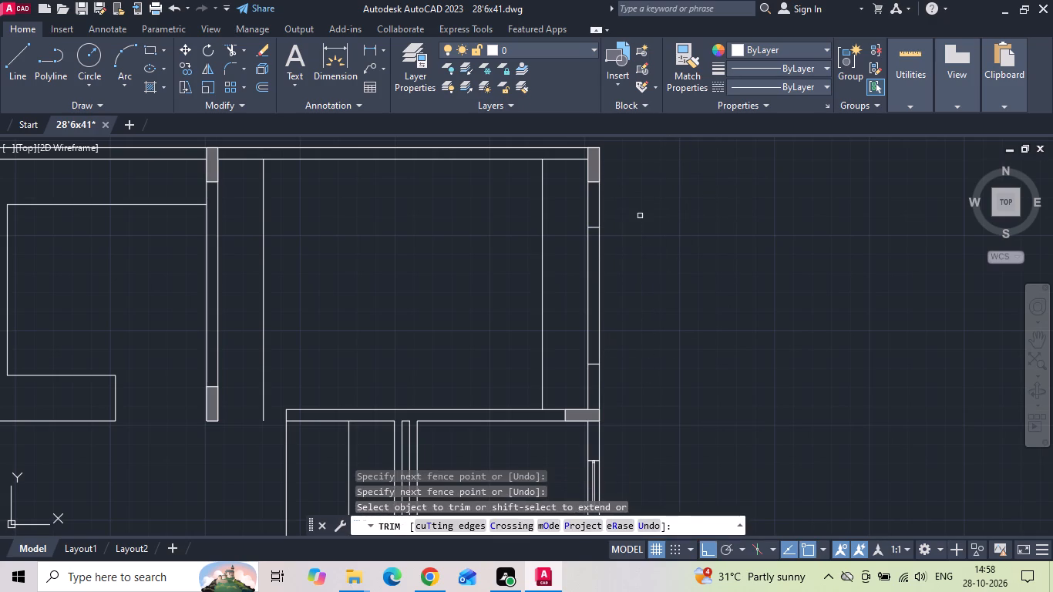
key("Escape")
Copy the toilet window's rear frame square to the bedroom window's rear jamb, using the jambs' outer ends as reference points.
middle_click_drag(630, 277, 621, 192)
scroll(590, 392, "up", 3)
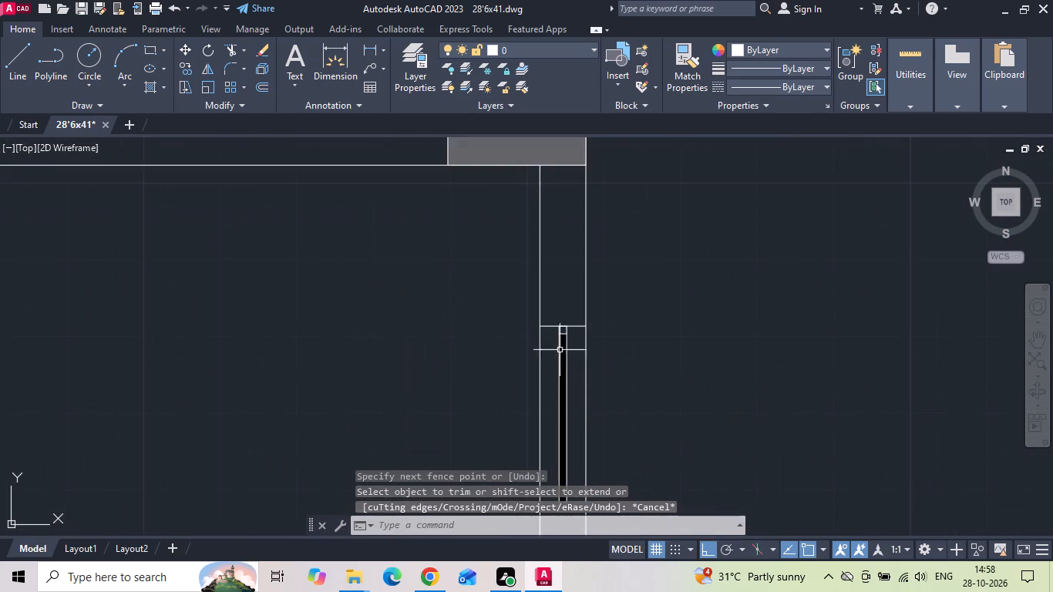
scroll(555, 338, "up", 6)
left_click_drag(638, 279, 609, 283)
left_click(578, 284)
right_click(577, 284)
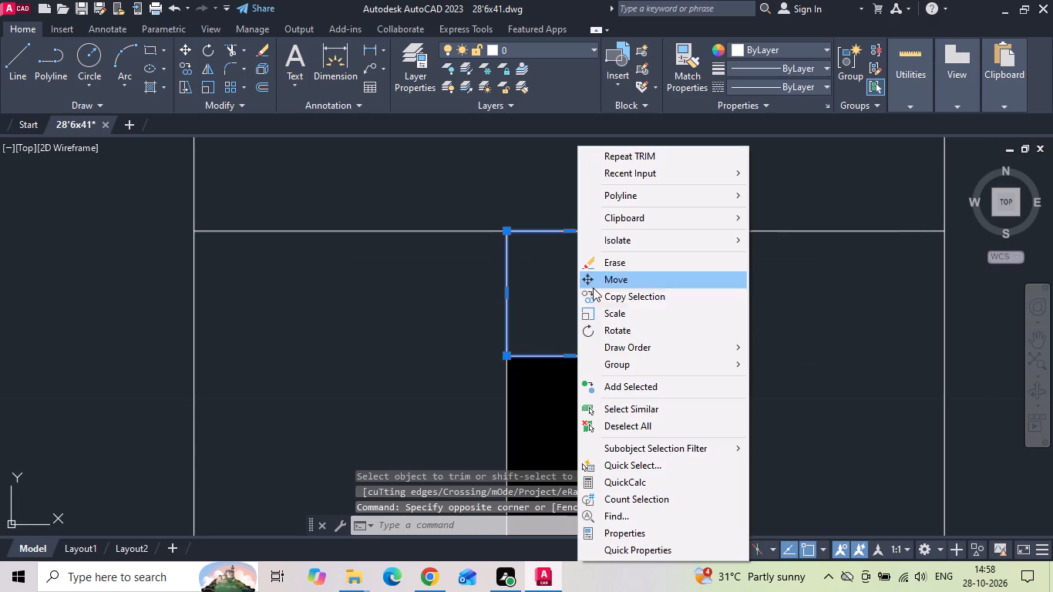
left_click(616, 295)
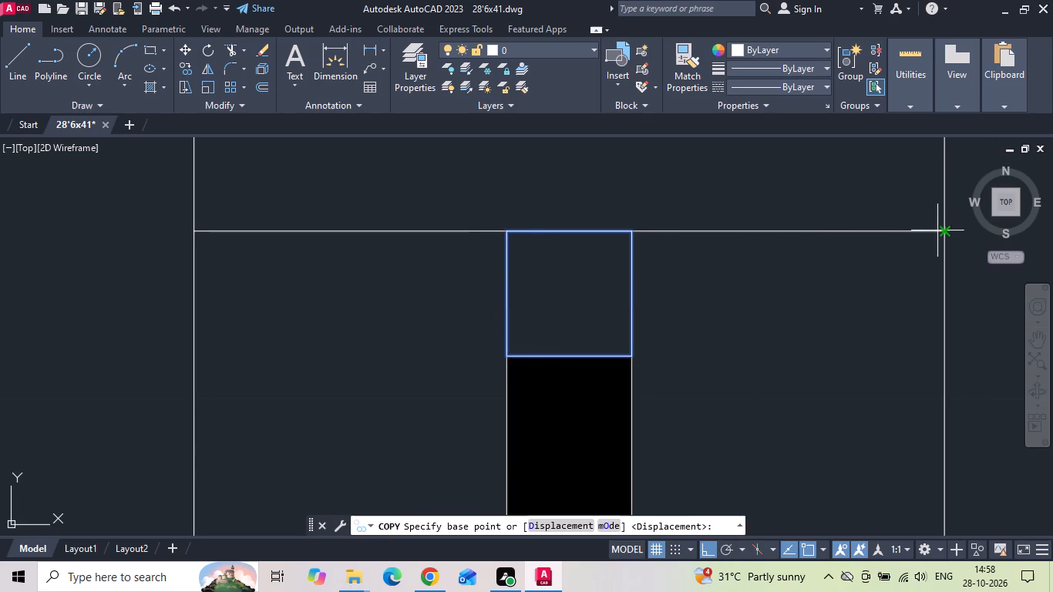
left_click(940, 230)
scroll(819, 345, "down", 6)
middle_click_drag(796, 237, 756, 418)
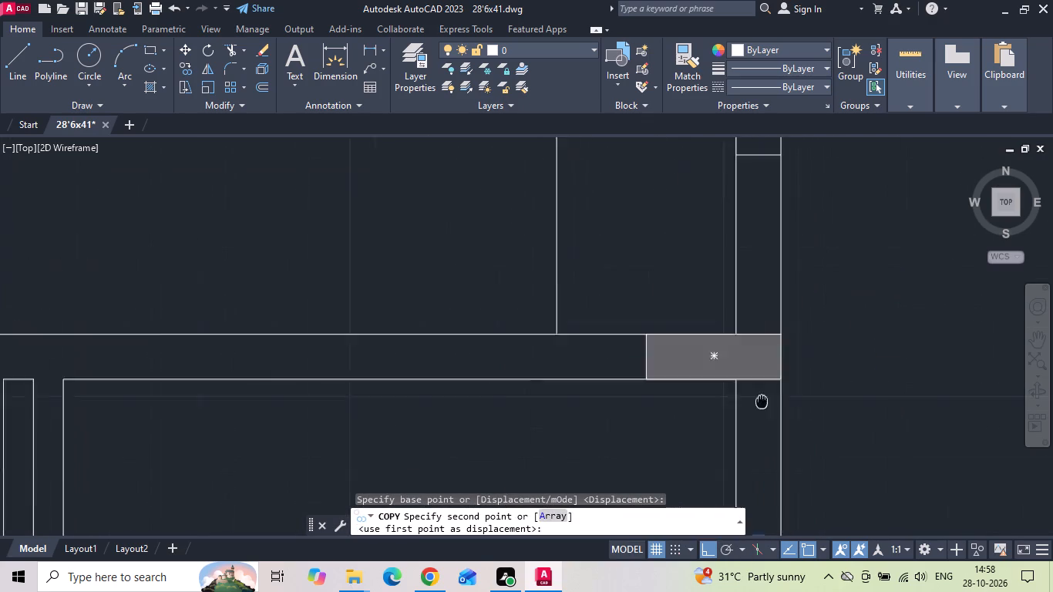
middle_click_drag(756, 418, 747, 444)
middle_click_drag(742, 208, 712, 454)
middle_click_drag(721, 241, 697, 452)
middle_click_drag(687, 261, 678, 467)
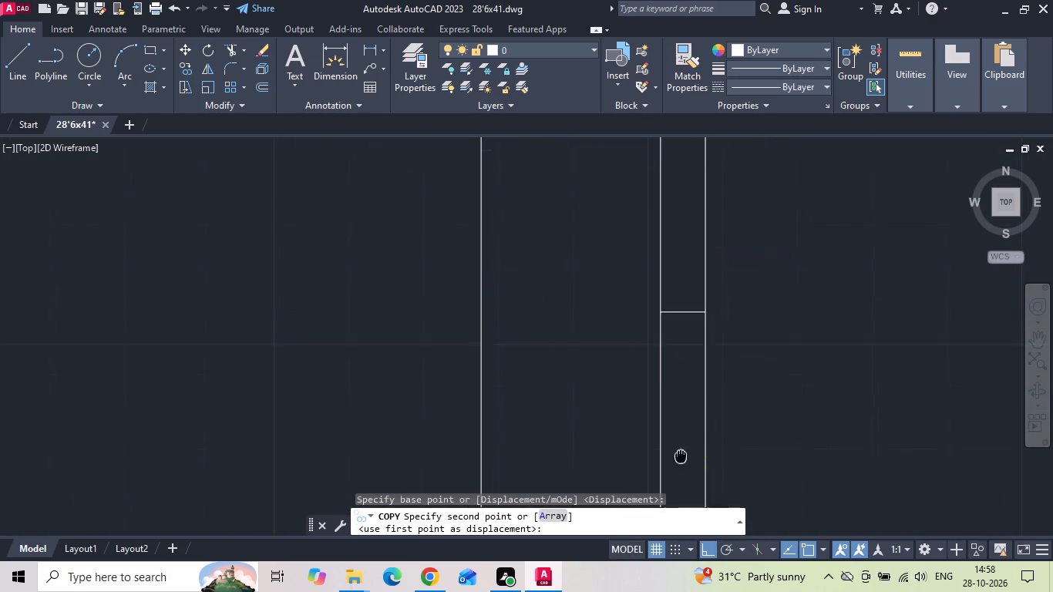
middle_click_drag(678, 467, 675, 488)
left_click(700, 344)
key("Escape")
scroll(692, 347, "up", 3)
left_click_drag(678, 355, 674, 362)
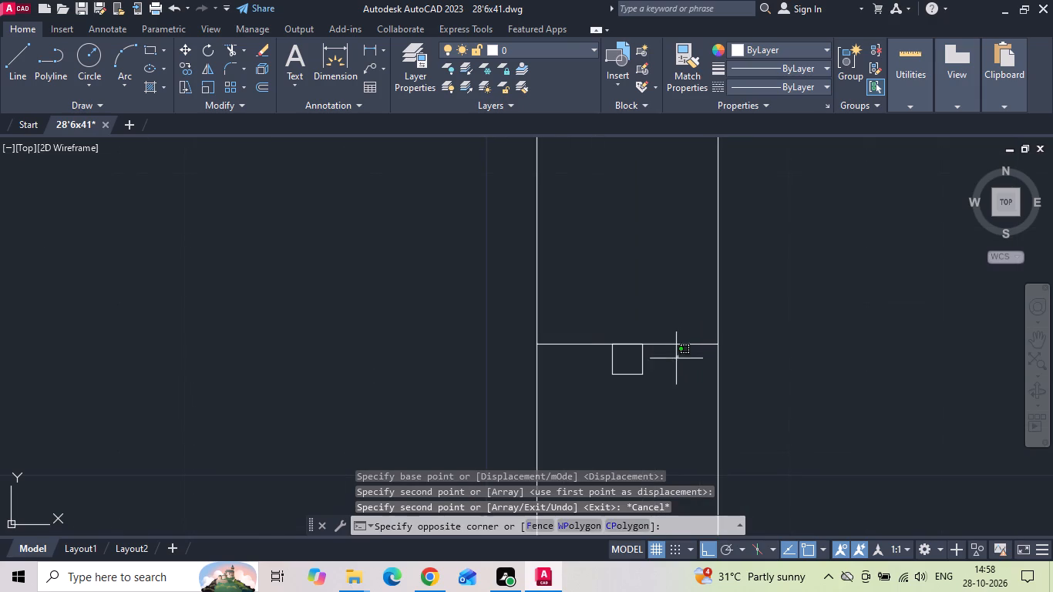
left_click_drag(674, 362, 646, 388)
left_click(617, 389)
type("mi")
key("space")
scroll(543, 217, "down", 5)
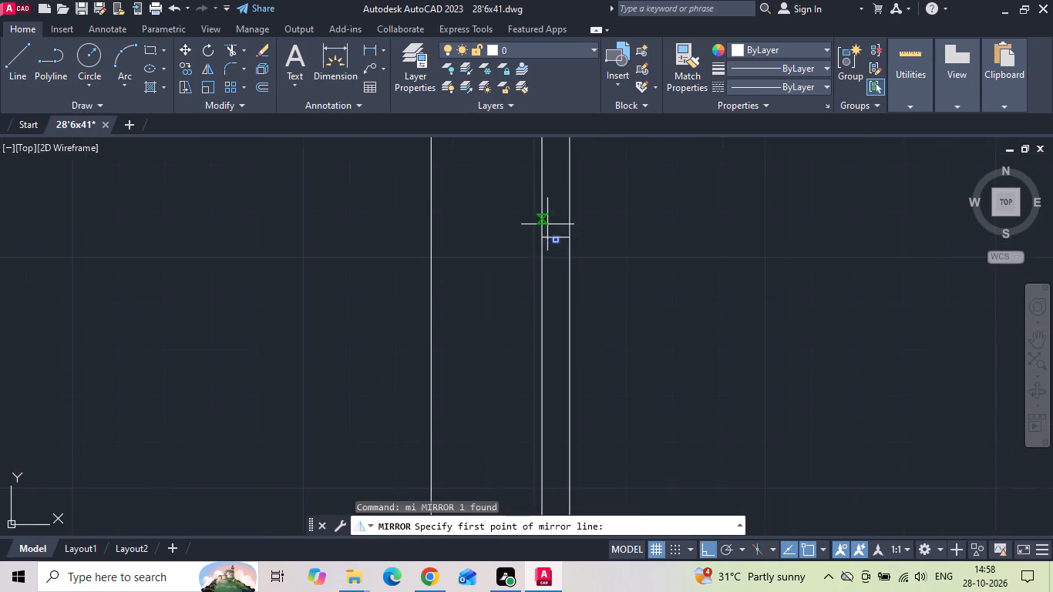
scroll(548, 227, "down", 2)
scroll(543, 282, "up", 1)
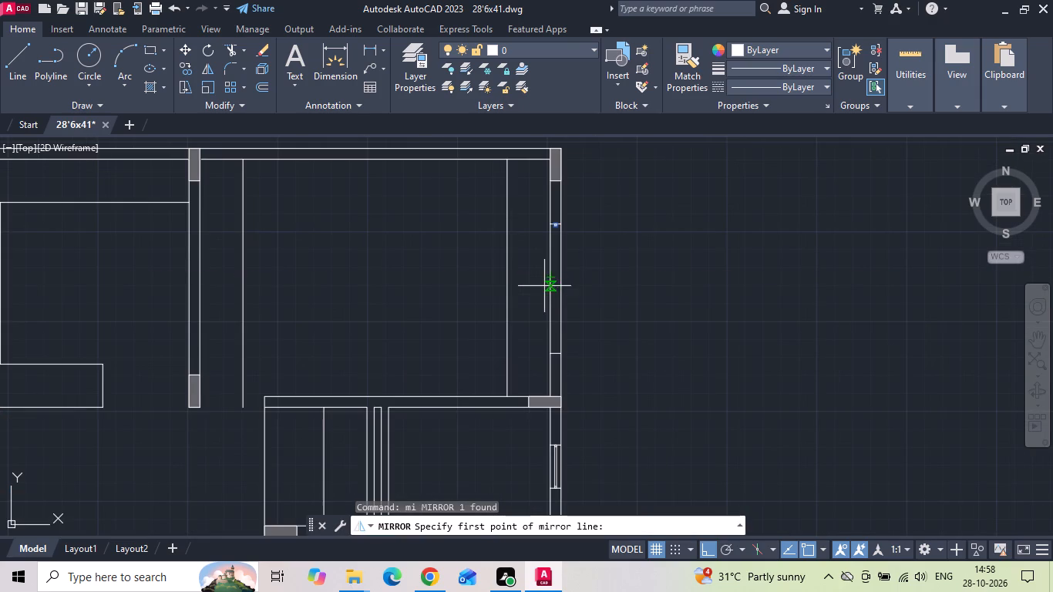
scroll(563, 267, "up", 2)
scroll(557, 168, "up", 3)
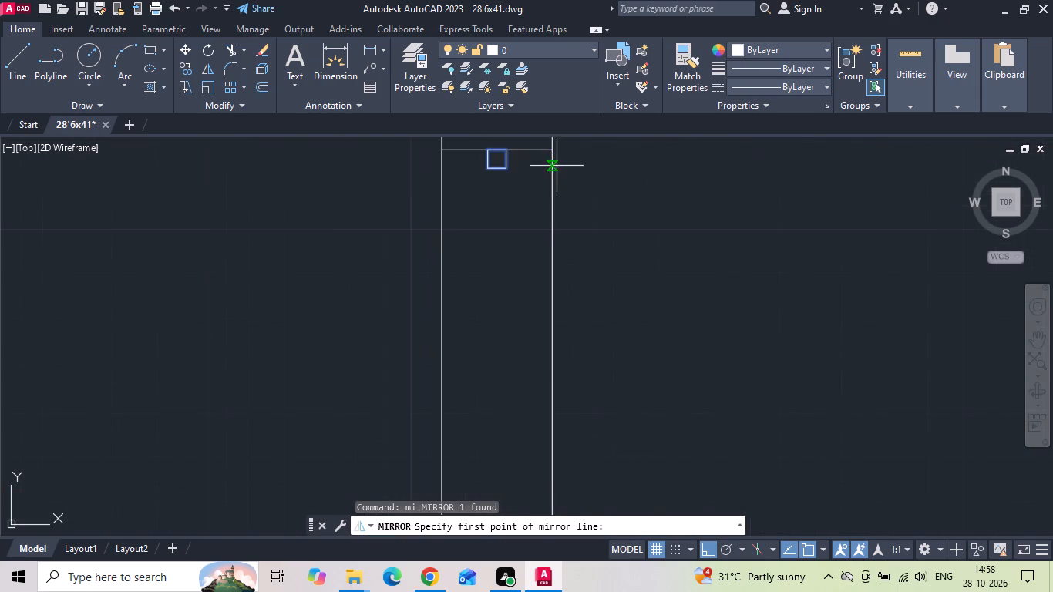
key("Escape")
Copy the bedroom window's rear square by its front edge midpoint onto the midpoint of the front jamb line.
left_click(528, 168)
left_click(489, 163)
right_click(489, 163)
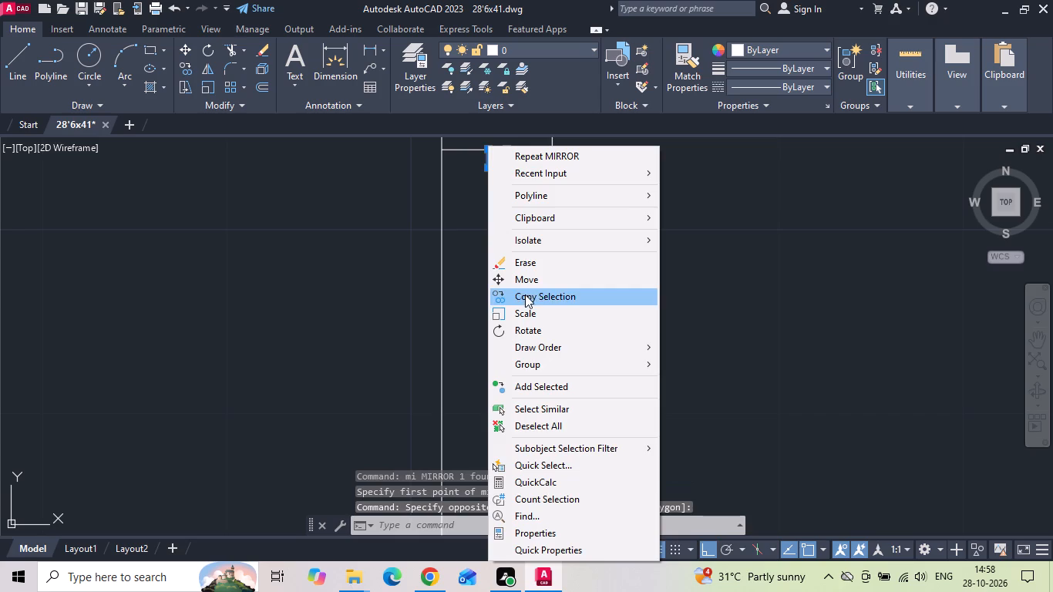
left_click(526, 298)
scroll(494, 164, "up", 2)
scroll(506, 276, "down", 1)
left_click_drag(502, 215, 501, 234)
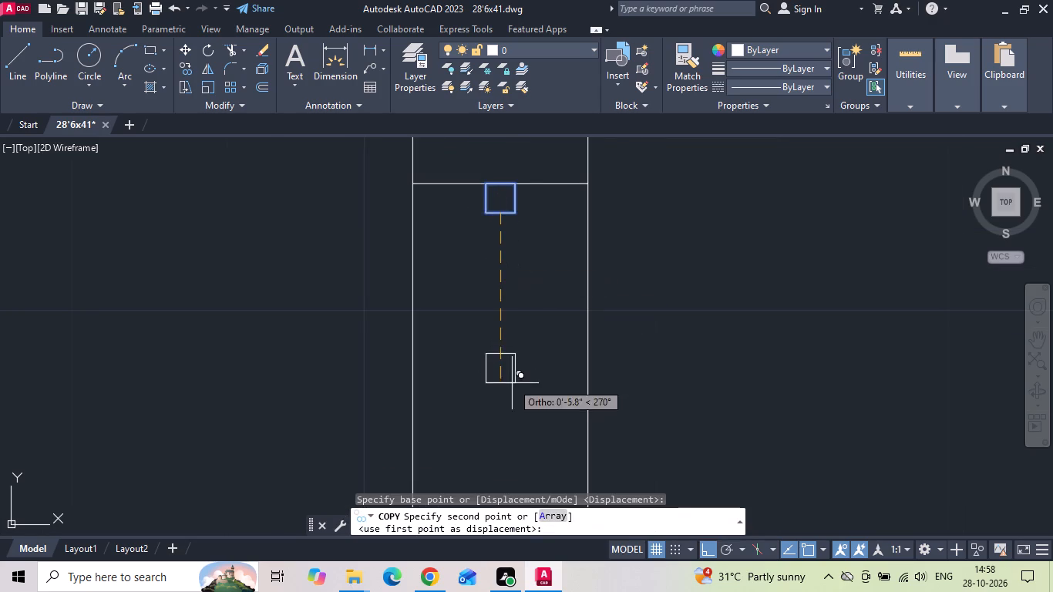
middle_click_drag(502, 337, 501, 268)
scroll(501, 231, "down", 2)
middle_click_drag(494, 324, 493, 177)
middle_click_drag(494, 384, 494, 239)
scroll(494, 238, "down", 1)
middle_click_drag(510, 382, 510, 208)
scroll(518, 348, "up", 2)
scroll(471, 403, "up", 3)
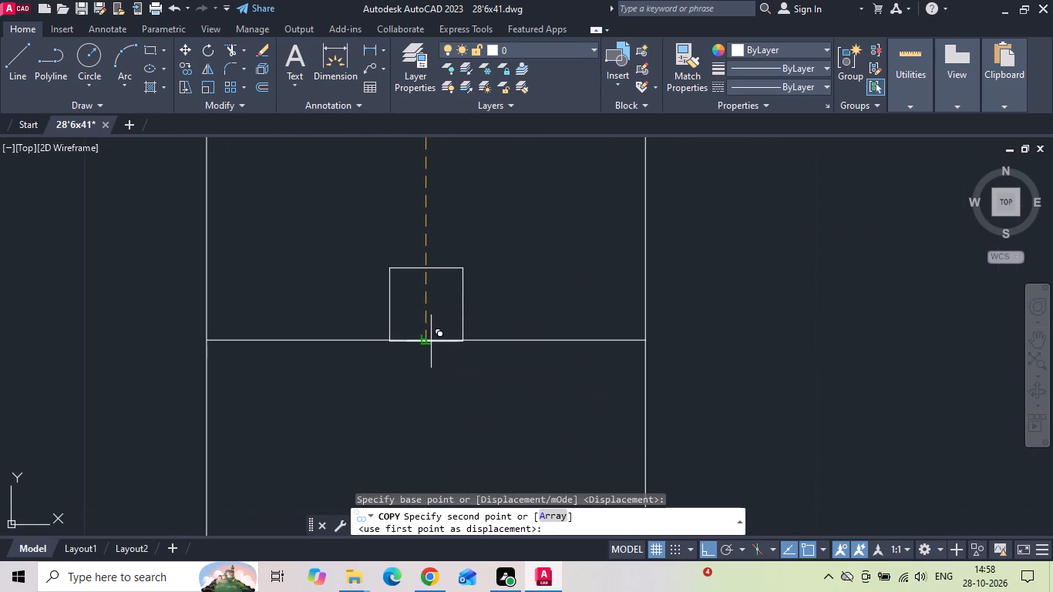
left_click(425, 339)
key("Escape")
scroll(481, 351, "down", 3)
scroll(561, 349, "down", 3)
scroll(607, 298, "down", 3)
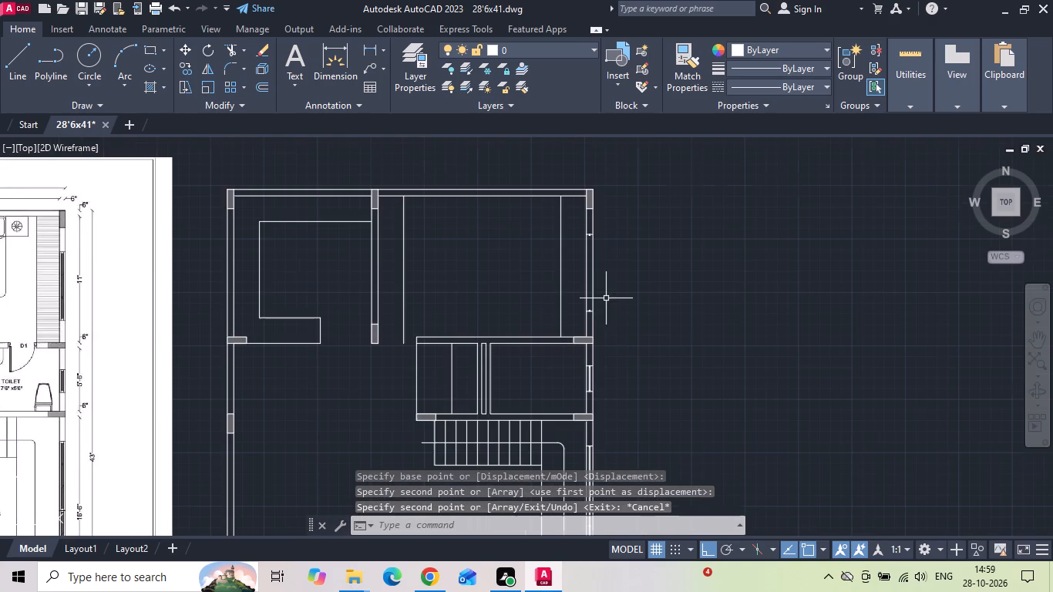
Examine the completed window detailing in the drafted side wall and the stair-side window in the reference plan.
scroll(585, 379, "up", 6)
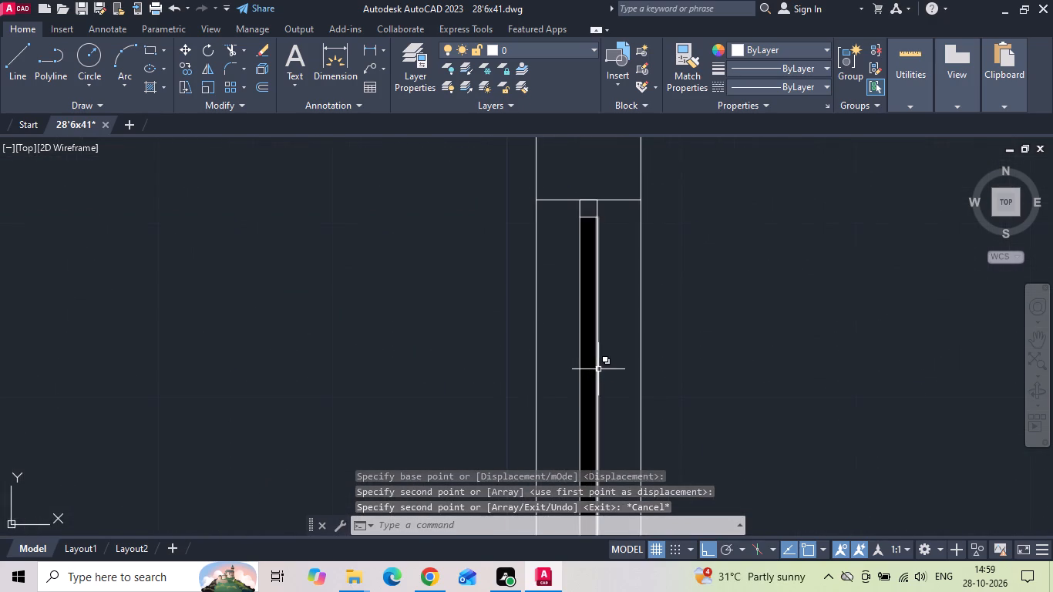
scroll(651, 311, "down", 4)
scroll(496, 304, "down", 3)
scroll(249, 372, "up", 2)
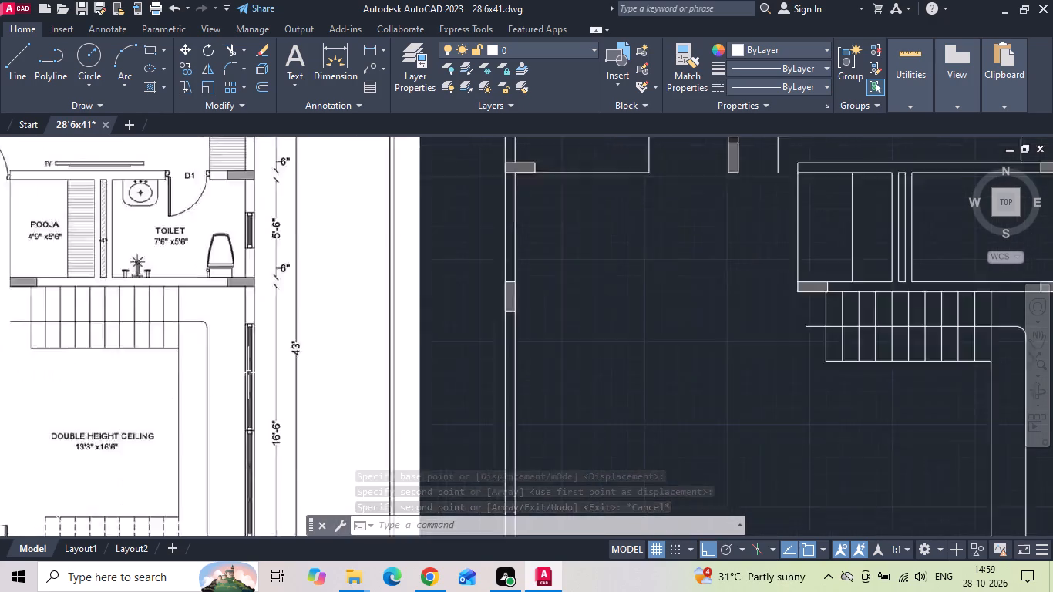
scroll(248, 373, "up", 3)
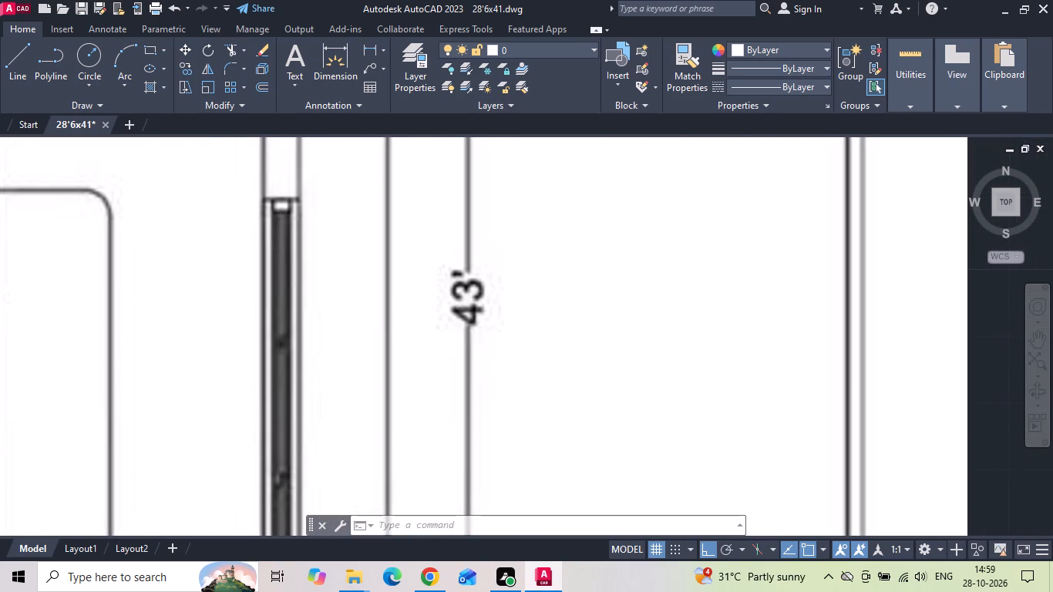
scroll(215, 329, "down", 6)
scroll(431, 237, "up", 3)
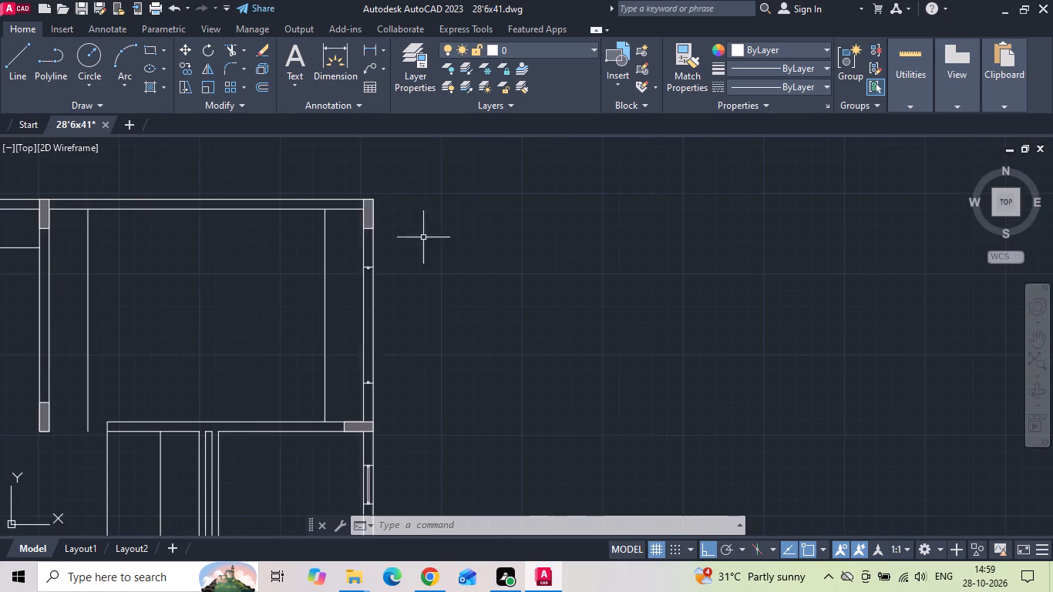
Select the toilet window's two frame squares and the filled glazing strip between them in the side wall.
middle_click_drag(342, 383, 372, 218)
scroll(383, 321, "up", 6)
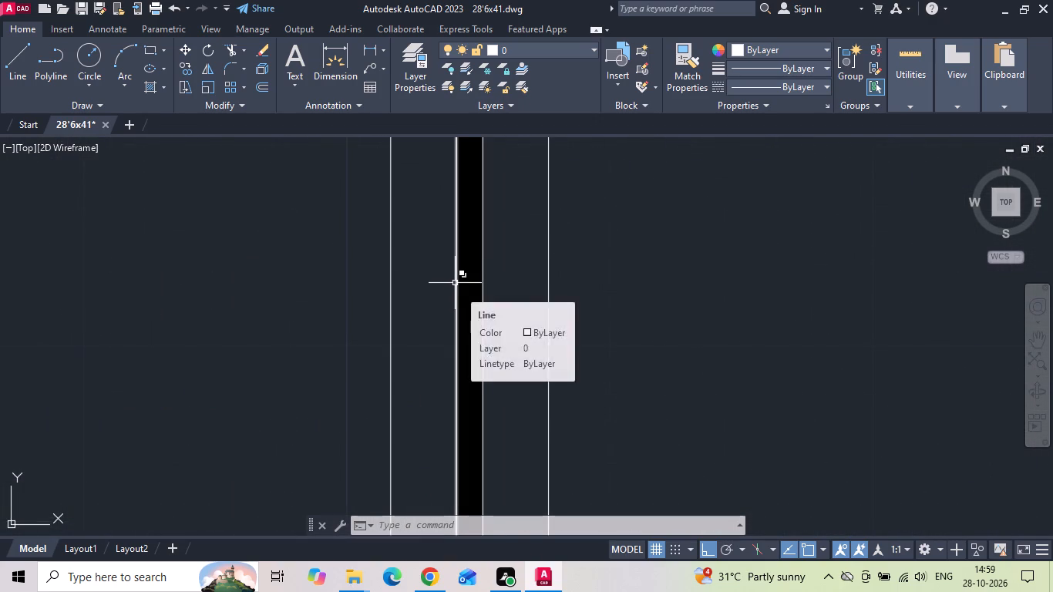
scroll(455, 284, "down", 2)
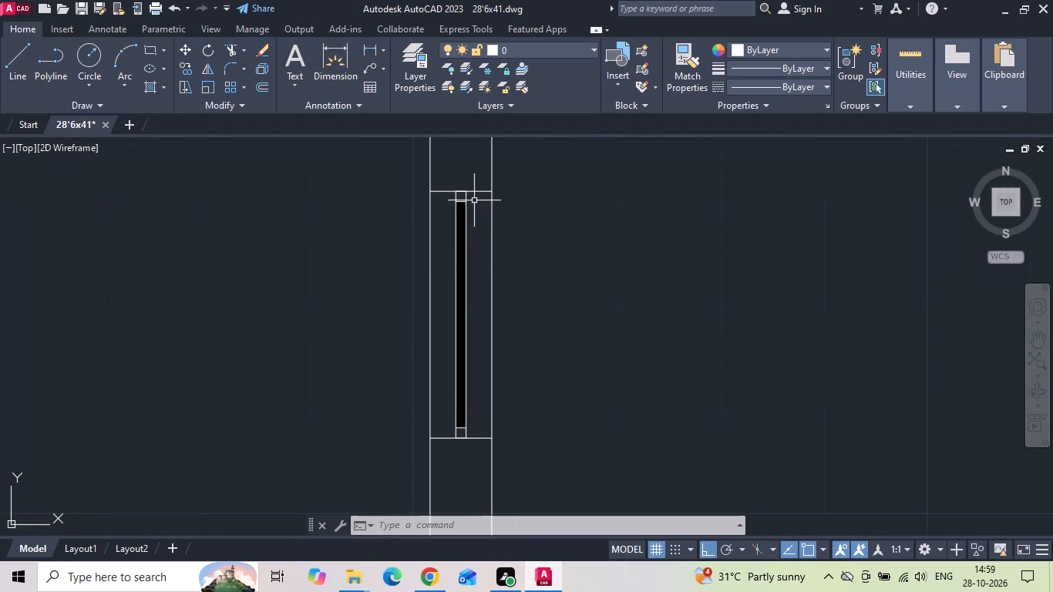
left_click_drag(473, 199, 466, 211)
left_click(442, 431)
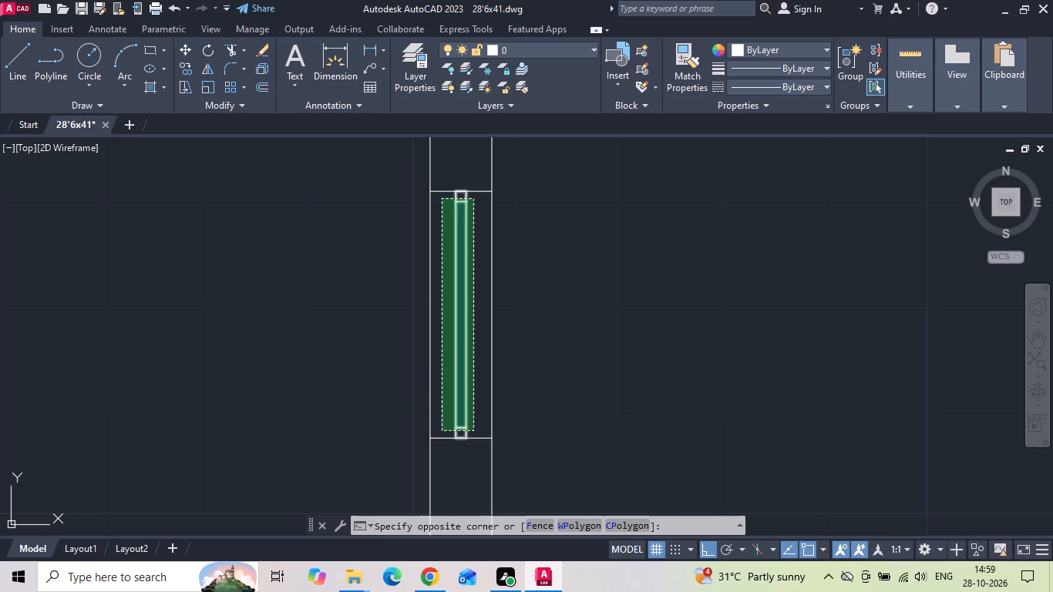
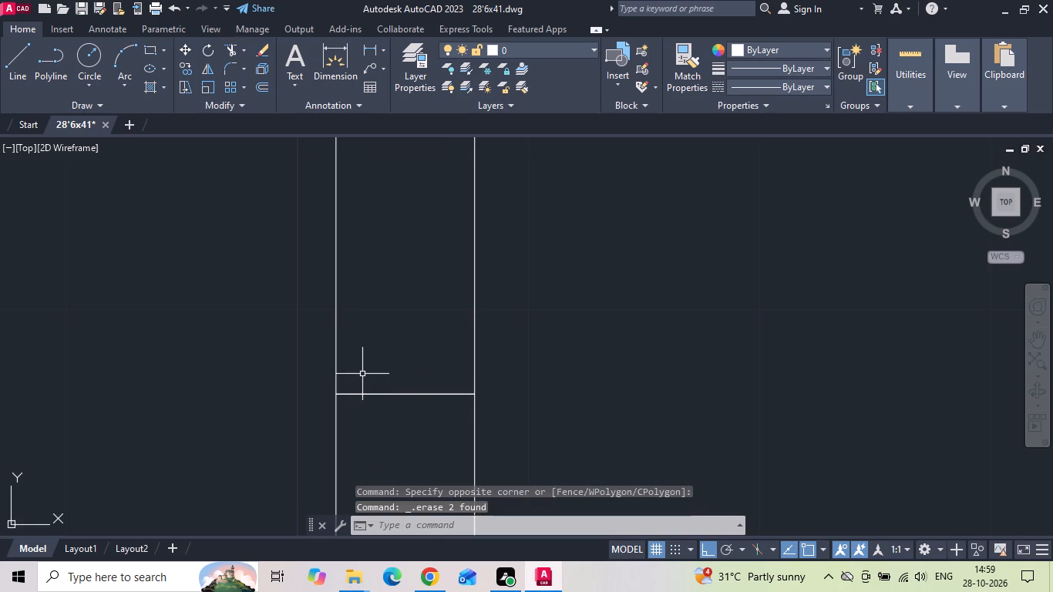
Measure the kitchen rear window's distance from the corner column and its width in the reference plan.
scroll(448, 370, "down", 3)
scroll(544, 409, "down", 4)
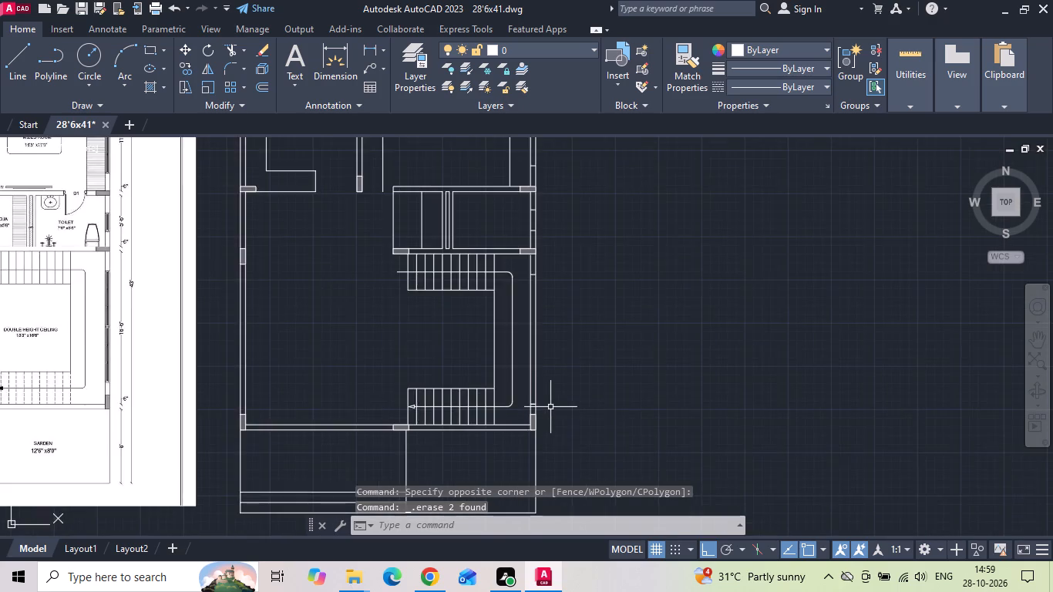
scroll(550, 408, "down", 2)
scroll(341, 356, "up", 2)
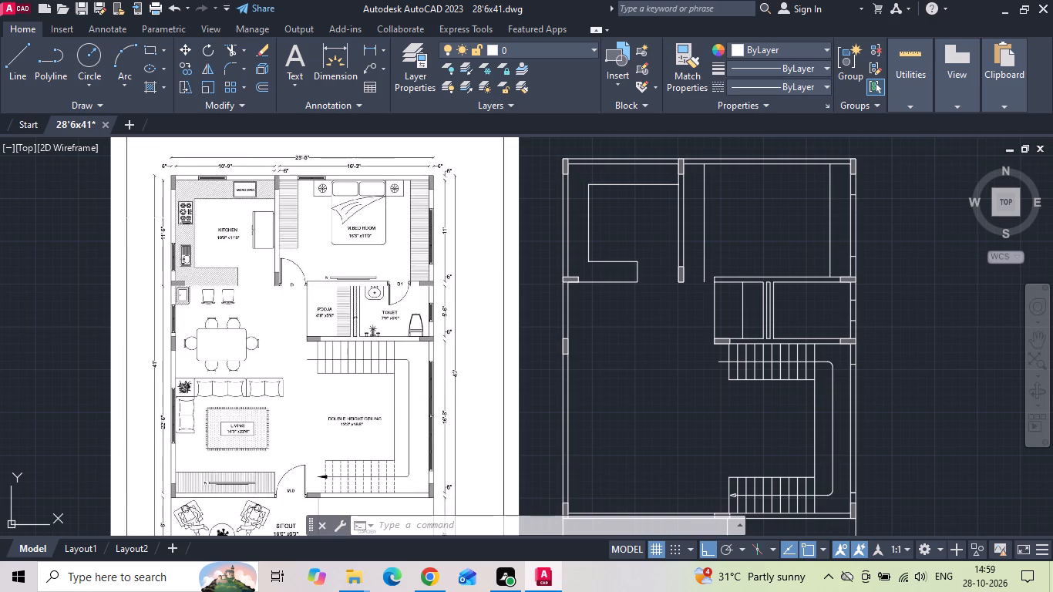
left_click(362, 48)
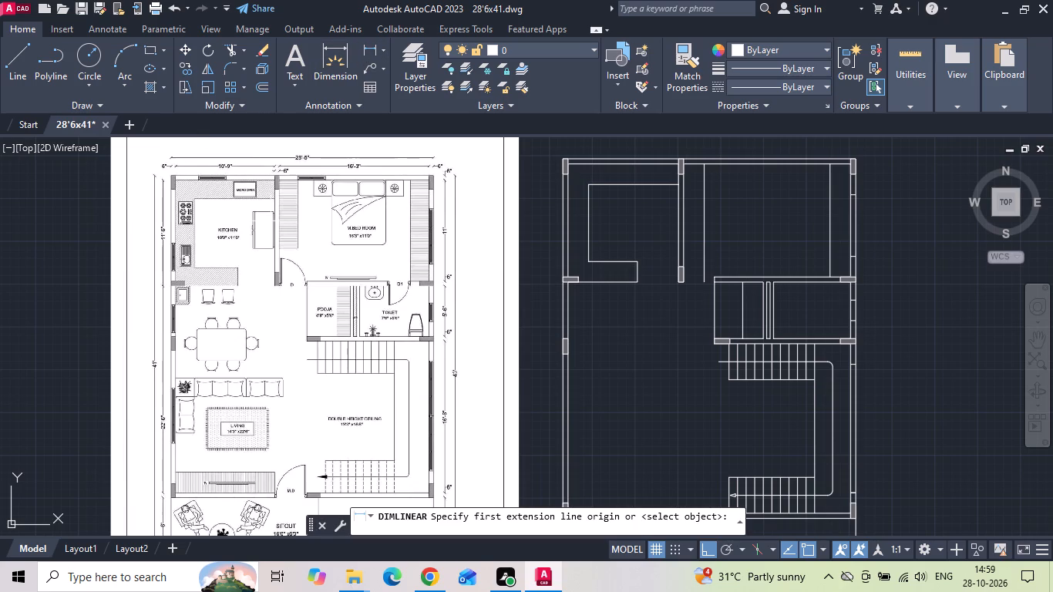
scroll(192, 149, "up", 2)
scroll(157, 203, "up", 1)
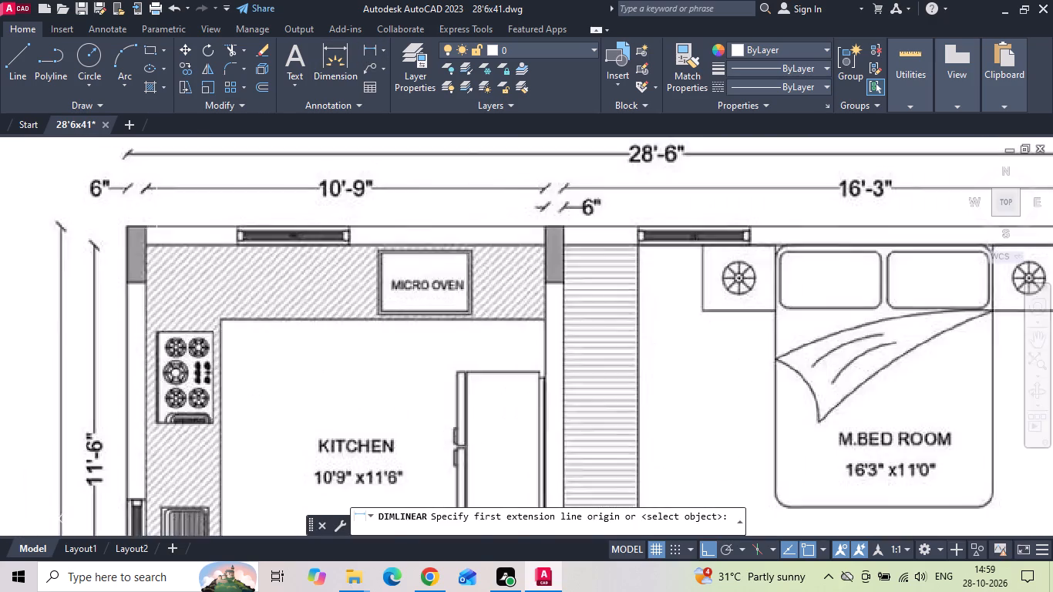
scroll(156, 203, "up", 2)
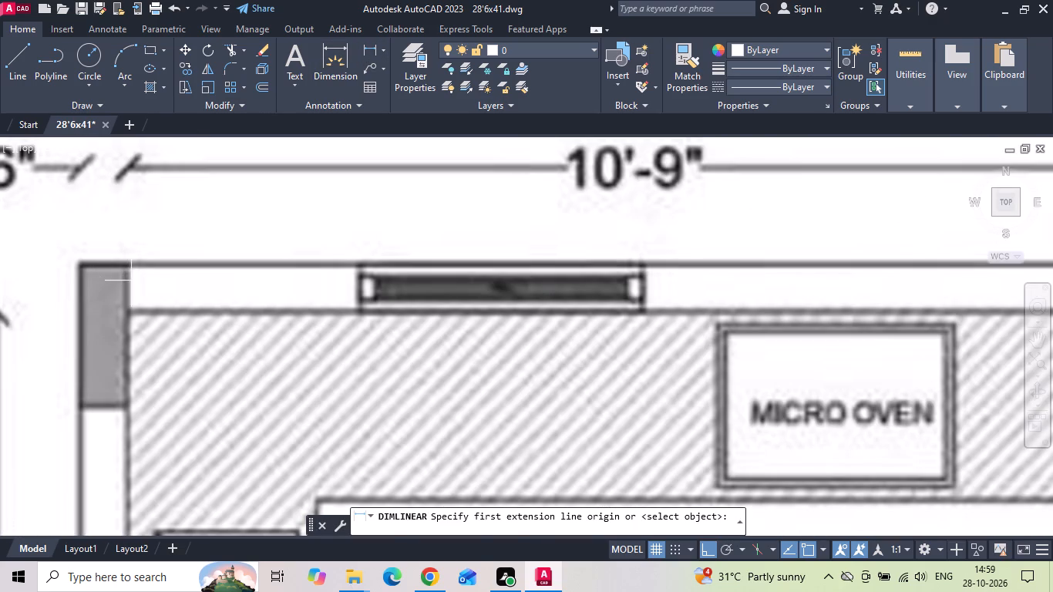
left_click(129, 278)
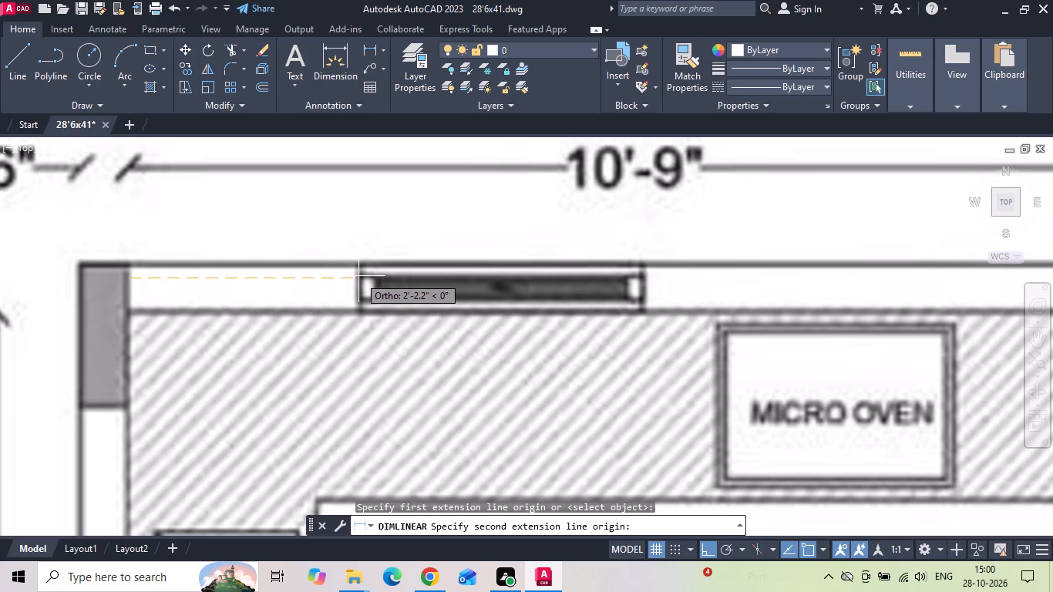
key("Escape")
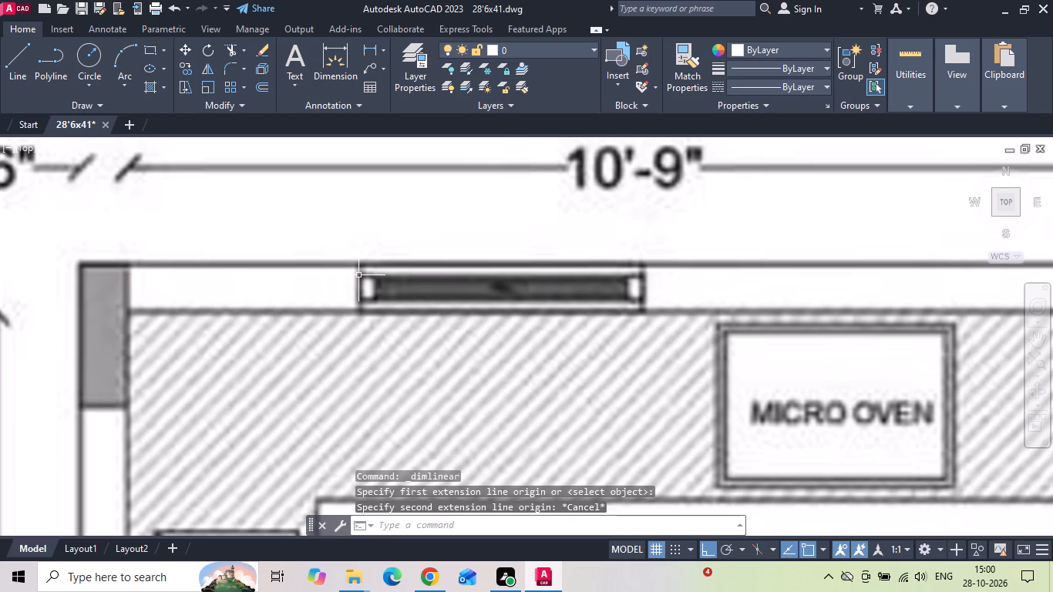
key("space")
left_click(358, 263)
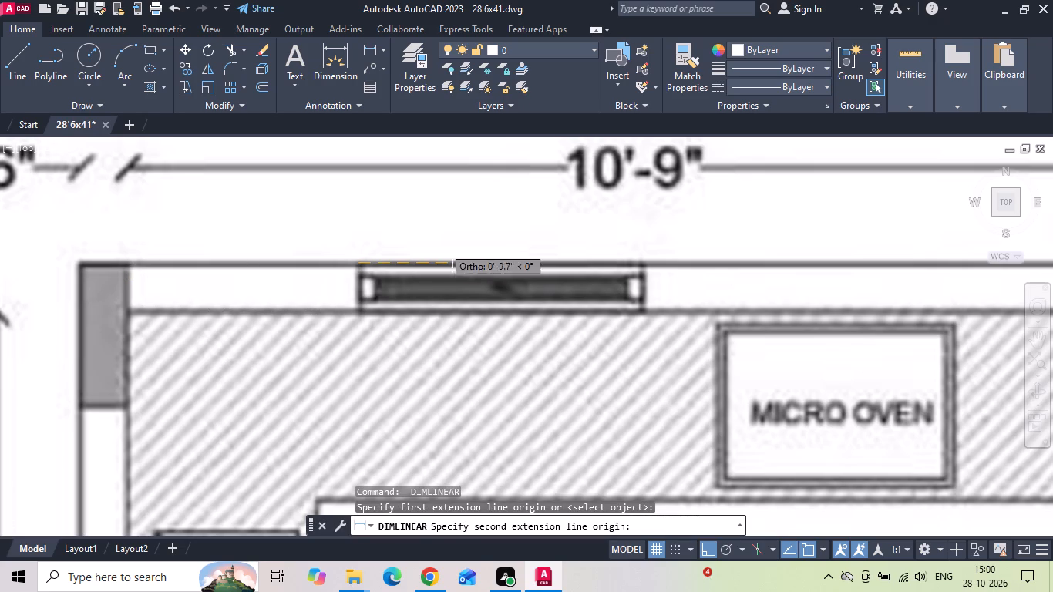
key("Escape")
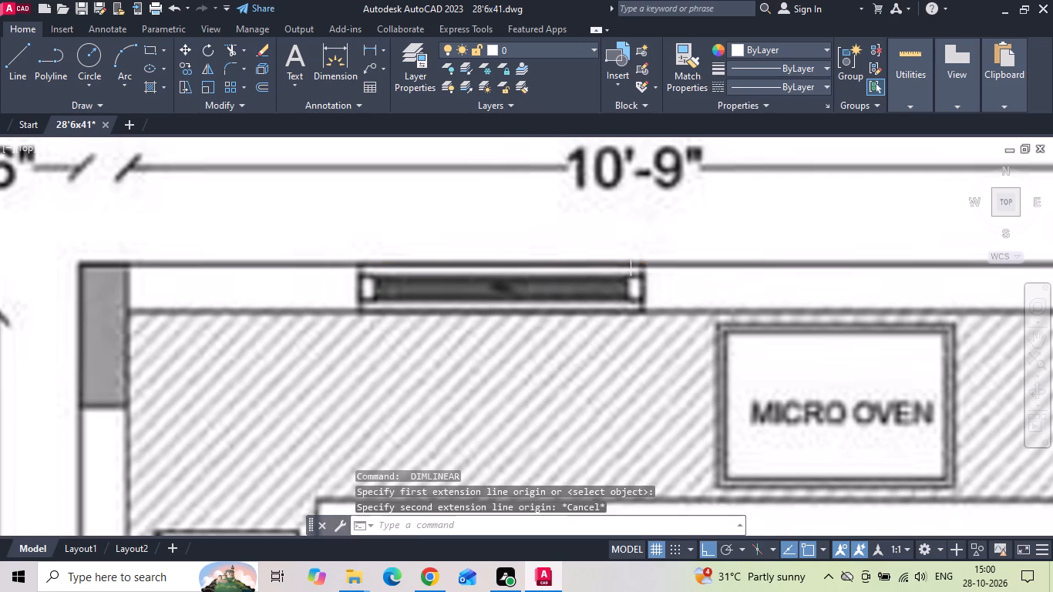
Copy the inner line of the kitchen's side wall 2'6" and 5'6" across the kitchen in the drafted plan.
scroll(489, 200, "down", 2)
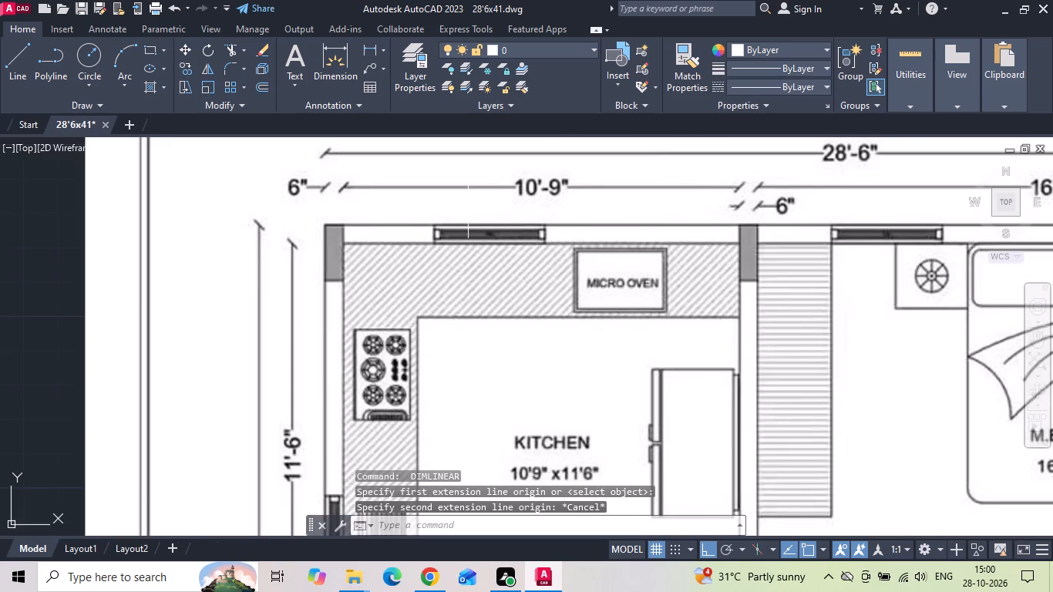
scroll(368, 247, "down", 3)
scroll(769, 236, "up", 3)
middle_click_drag(758, 232, 545, 263)
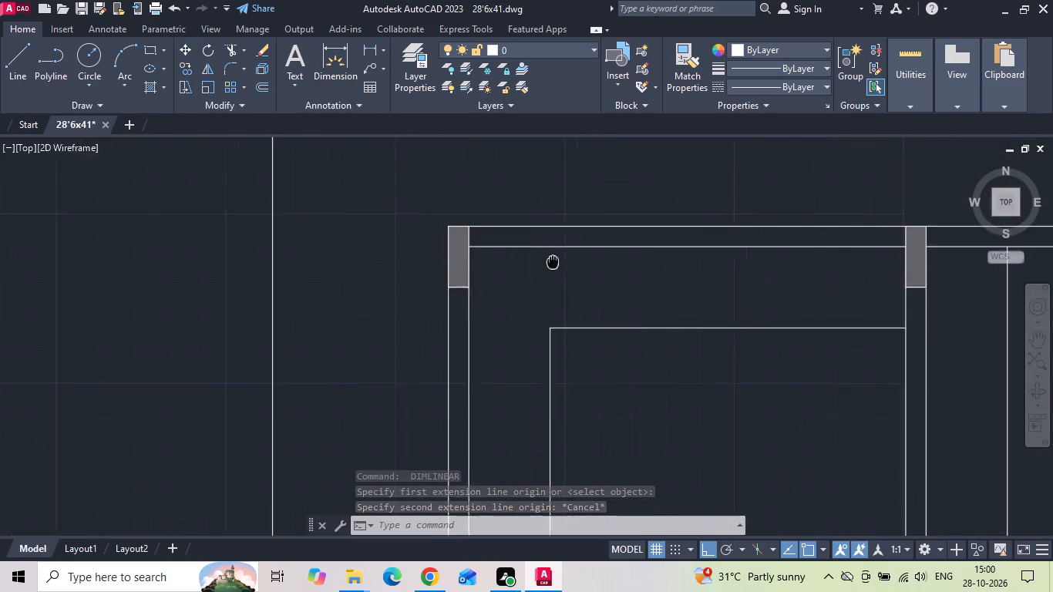
middle_click_drag(545, 263, 543, 263)
left_click_drag(483, 332, 442, 361)
left_click(437, 363)
right_click(501, 290)
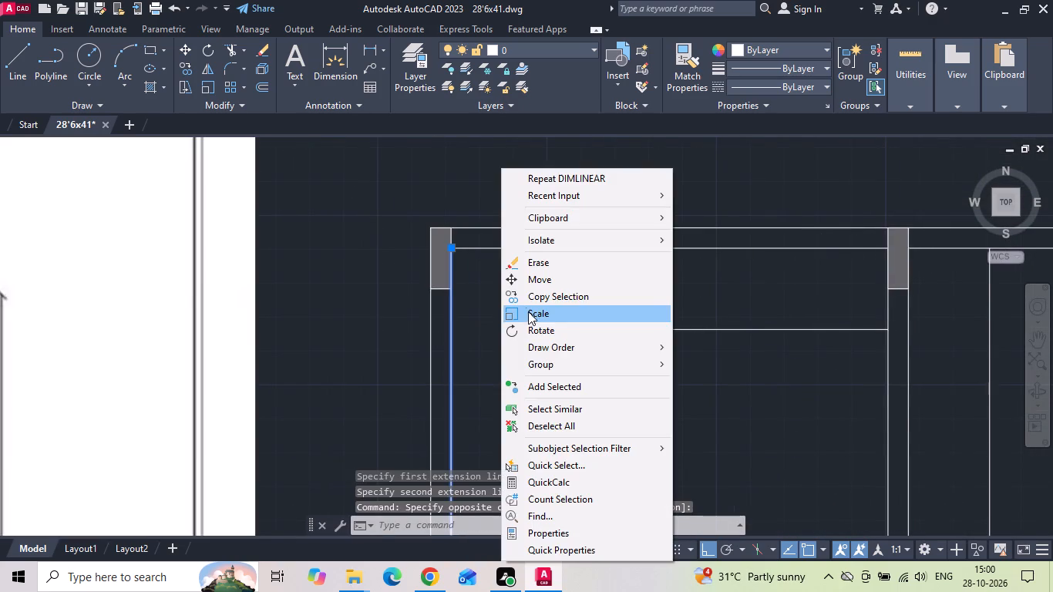
left_click(538, 300)
left_click_drag(678, 398, 692, 399)
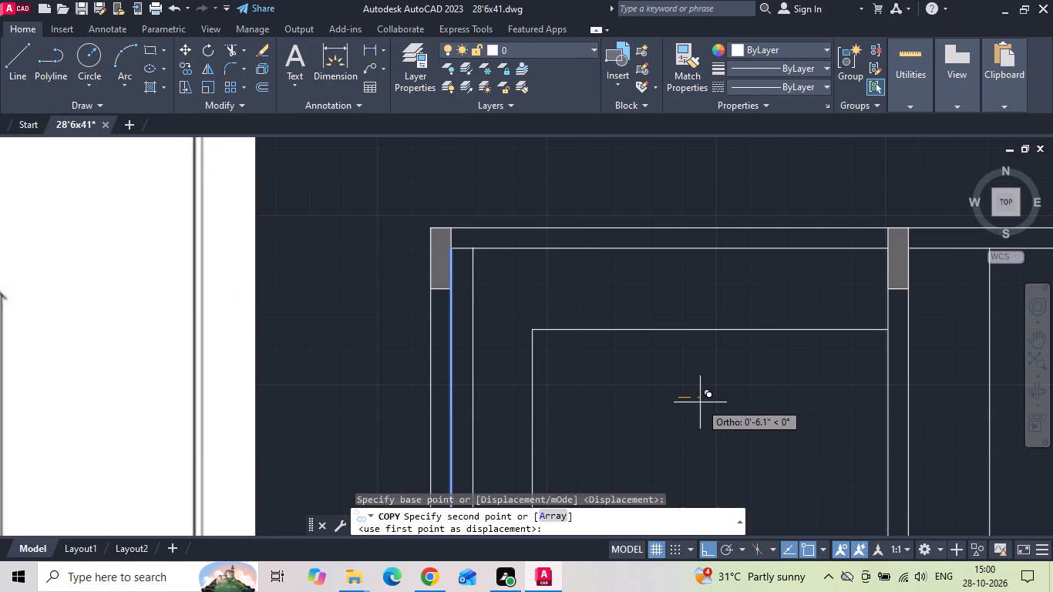
type("2'6")
key("space")
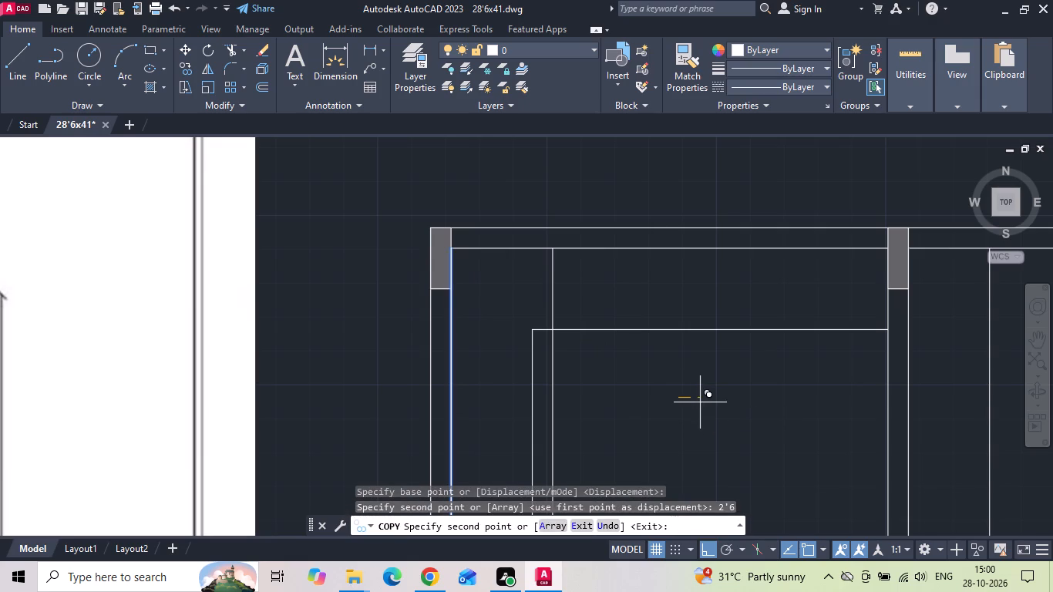
type("5'6")
key("Return")
key("Escape")
Extend both copied lines to the rear wall's outer line and trim them away inside the kitchen, leaving two window jambs.
type("ex")
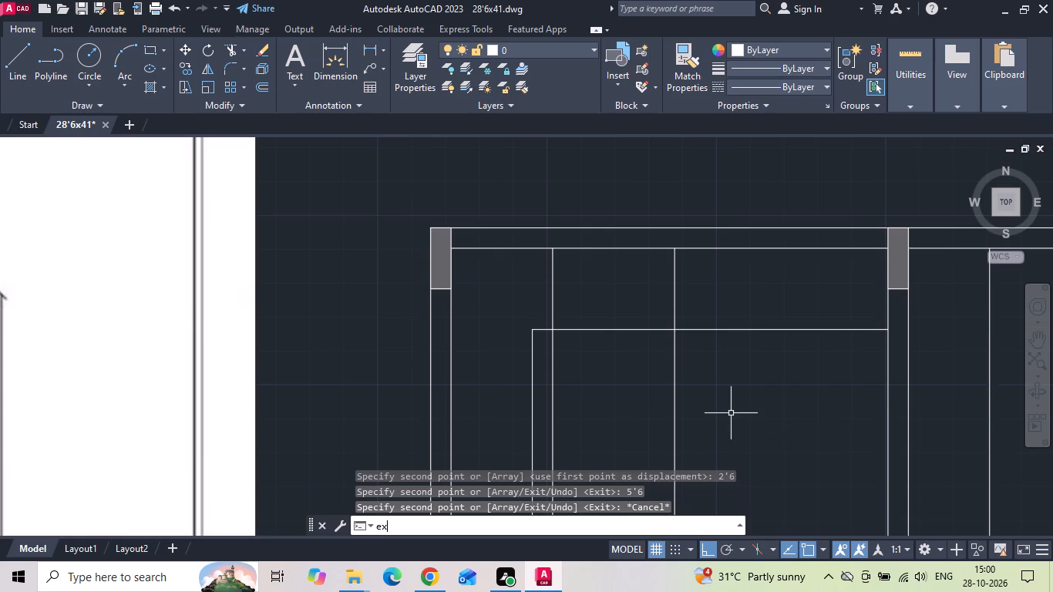
key("space")
left_click_drag(530, 287, 693, 274)
key("Escape")
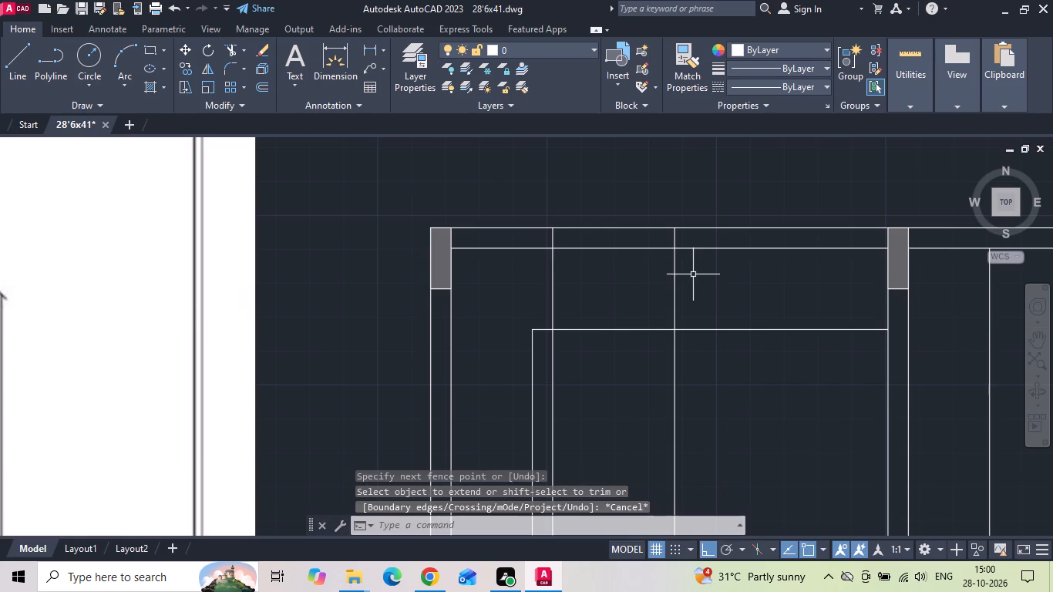
key("t")
key("r")
key("space")
left_click_drag(681, 275, 505, 275)
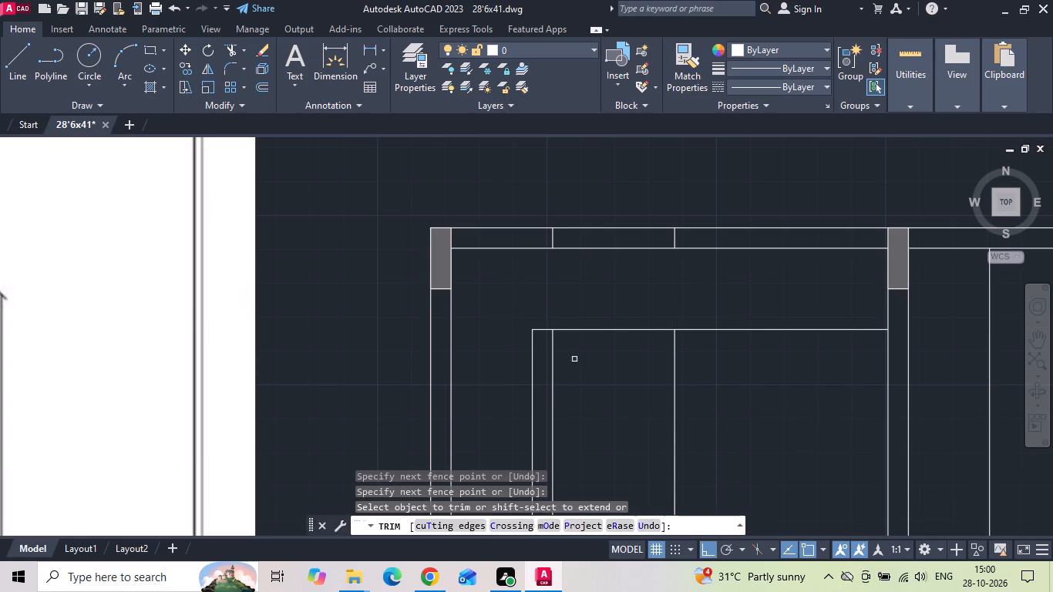
left_click_drag(550, 383, 714, 385)
key("Escape")
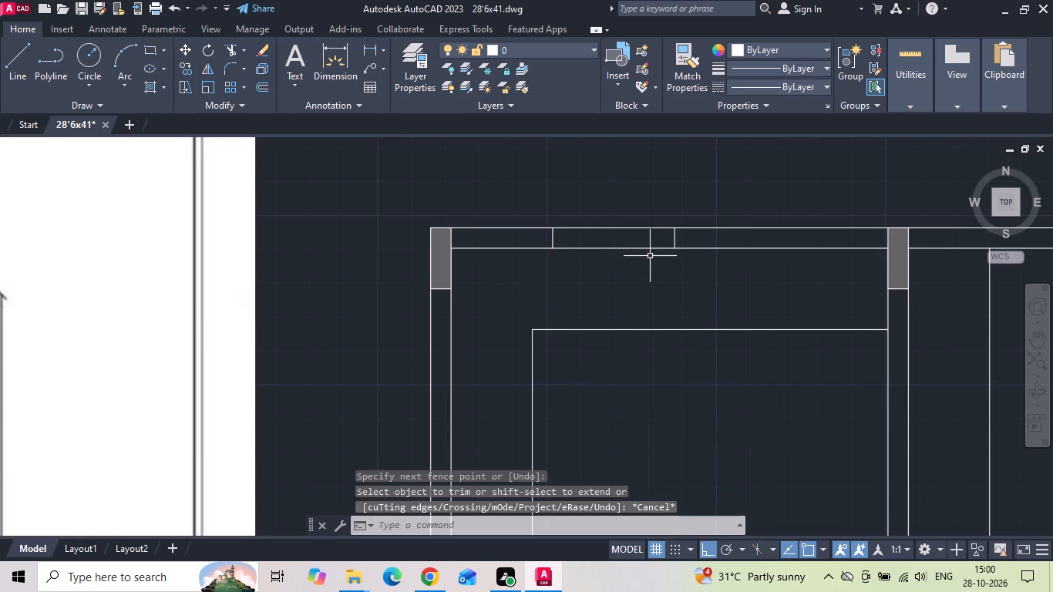
Save the drawing.
scroll(654, 256, "down", 2)
key("Escape")
key("ctrl+s")
key("ctrl+s")
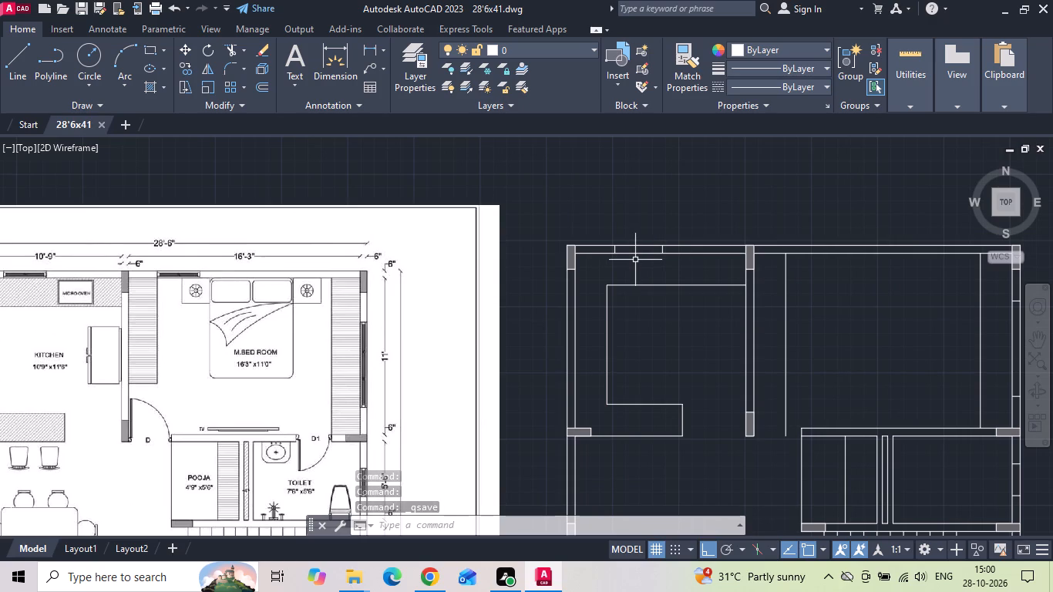
Copy the kitchen's two rear window jambs along the rear wall to the master bedroom, near the wardrobe line by the kitchen partition.
scroll(645, 248, "up", 2)
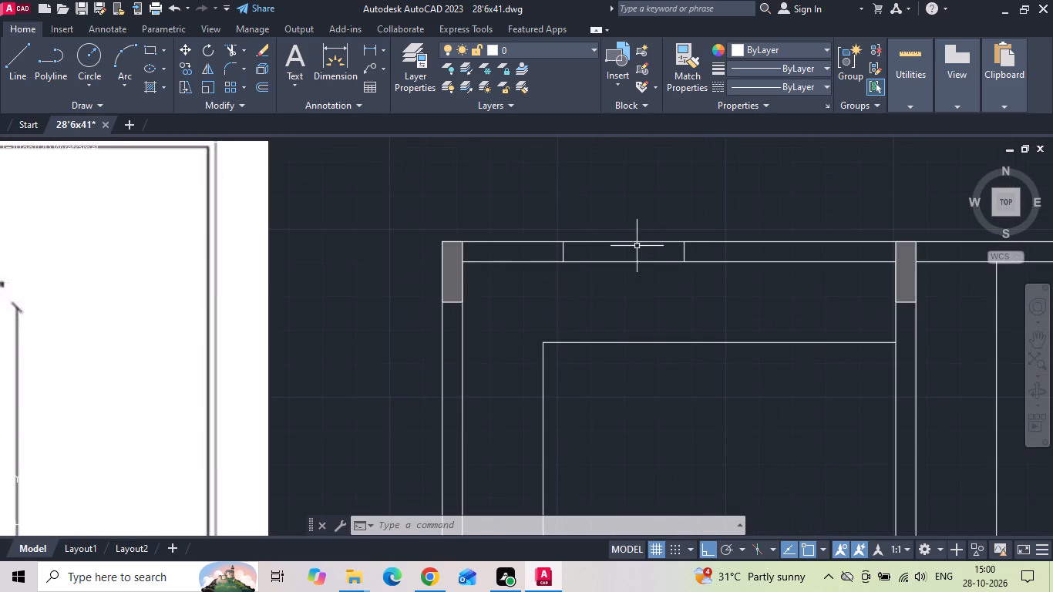
left_click_drag(543, 235, 558, 243)
left_click(702, 292)
right_click(541, 221)
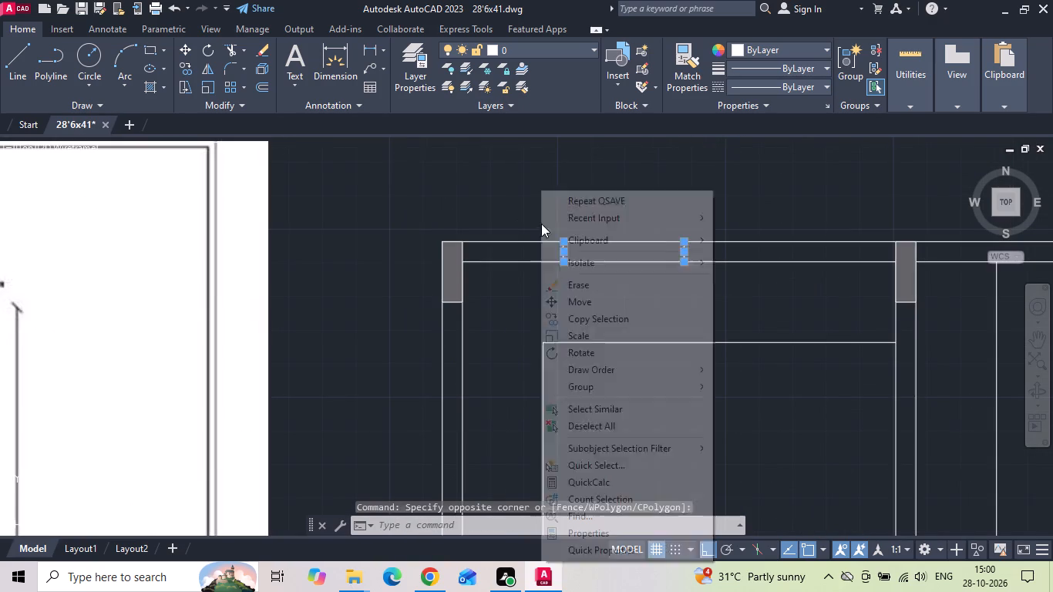
left_click(574, 326)
scroll(574, 235, "up", 3)
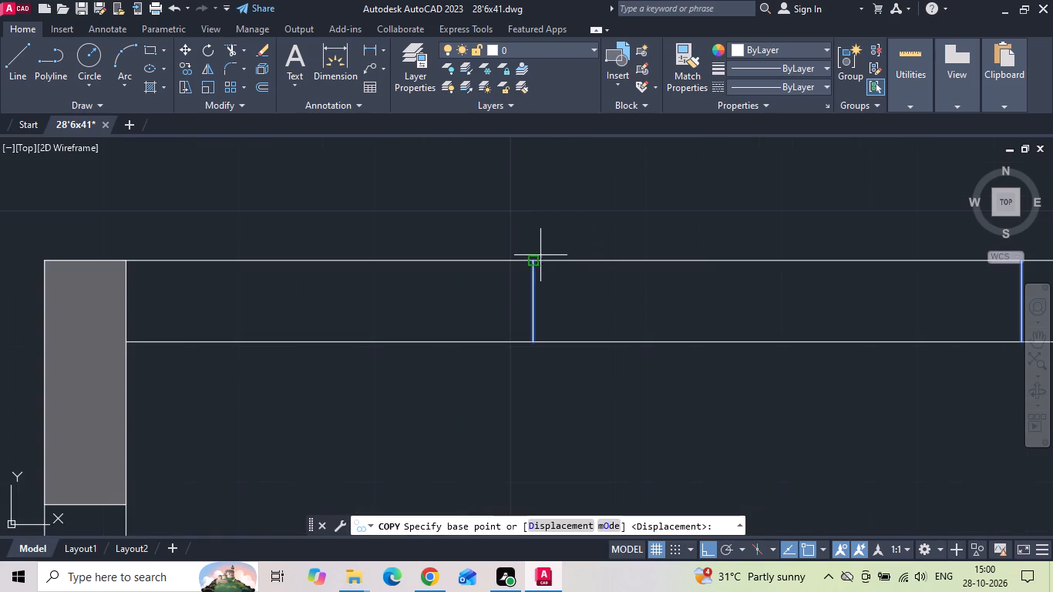
left_click(536, 258)
scroll(361, 290, "down", 5)
scroll(601, 291, "up", 1)
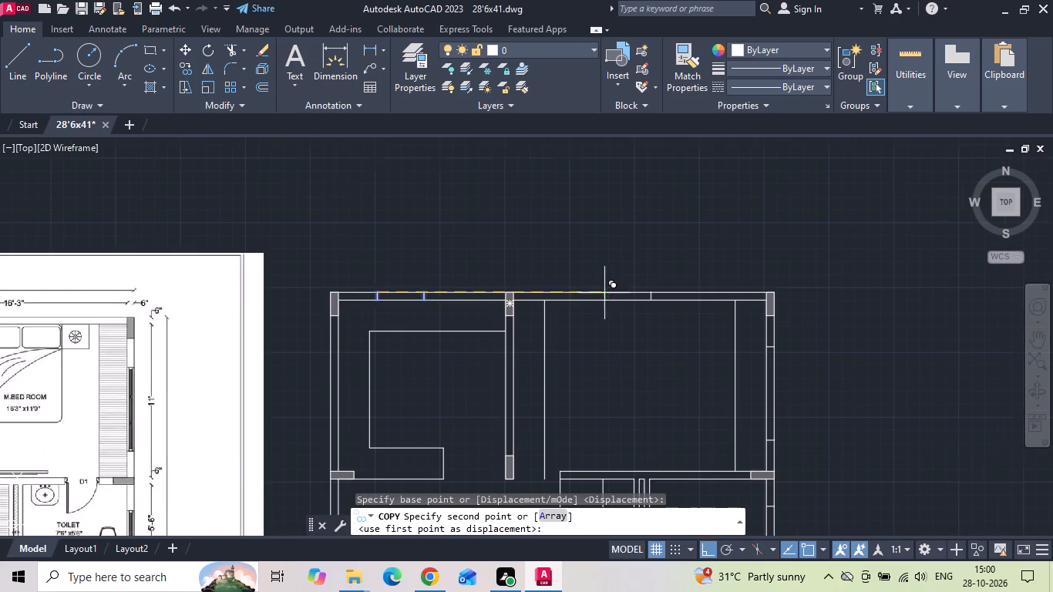
scroll(601, 291, "up", 1)
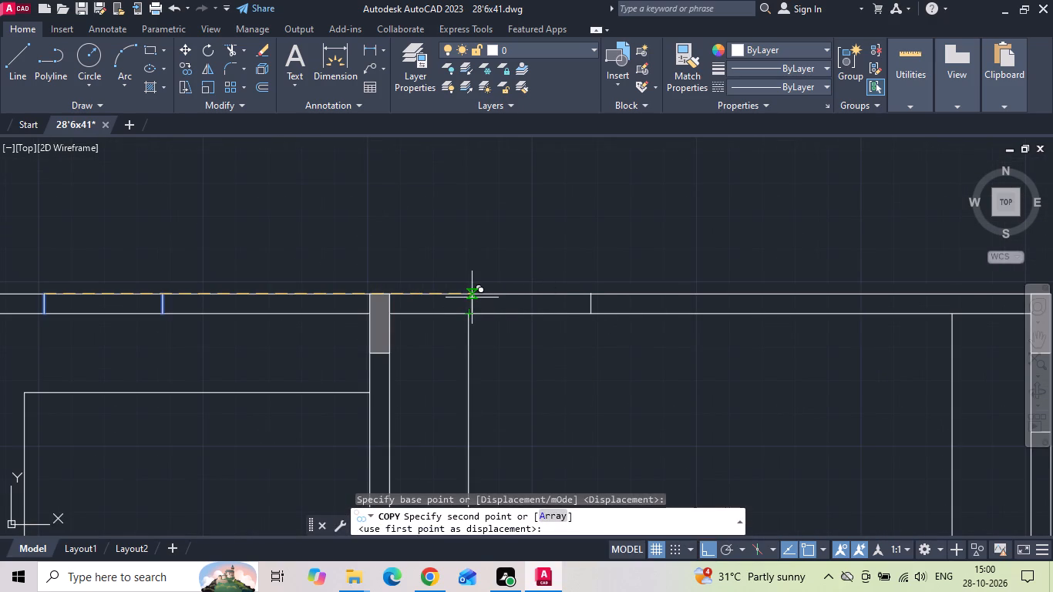
left_click(472, 297)
key("Escape")
Move the bedroom's two rear window jambs so the first jamb's inner end meets the end of the wardrobe line.
scroll(452, 271, "up", 2)
left_click_drag(480, 291, 567, 368)
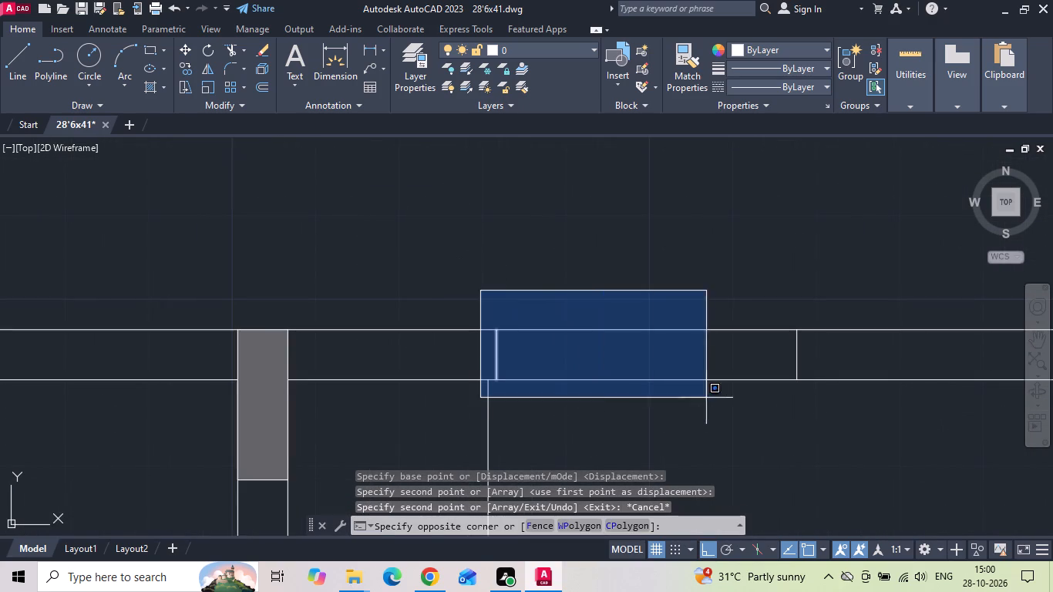
left_click(815, 395)
right_click(552, 258)
left_click(570, 300)
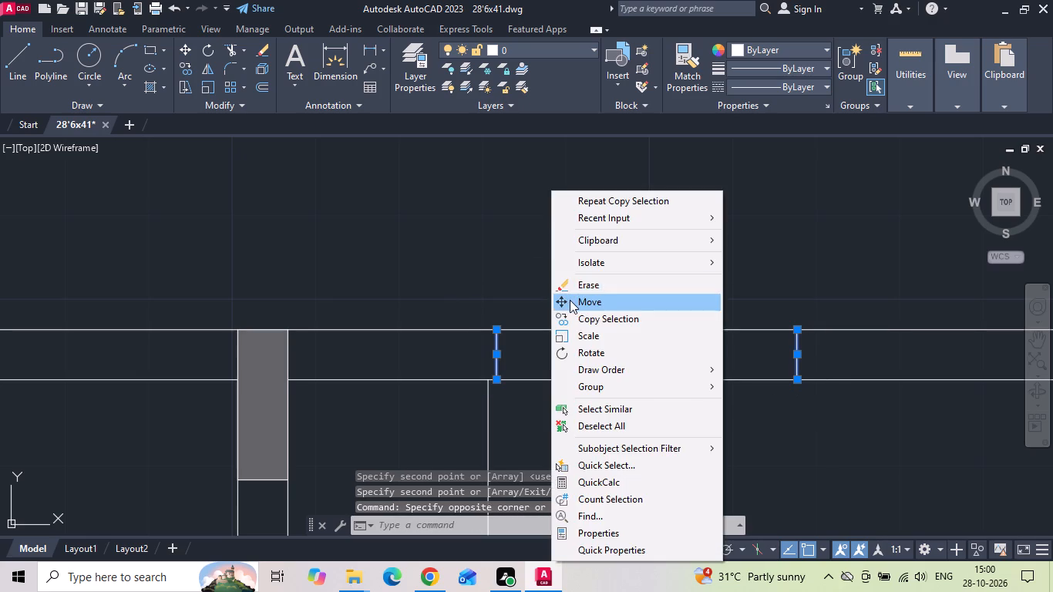
scroll(520, 390, "up", 3)
left_click(412, 354)
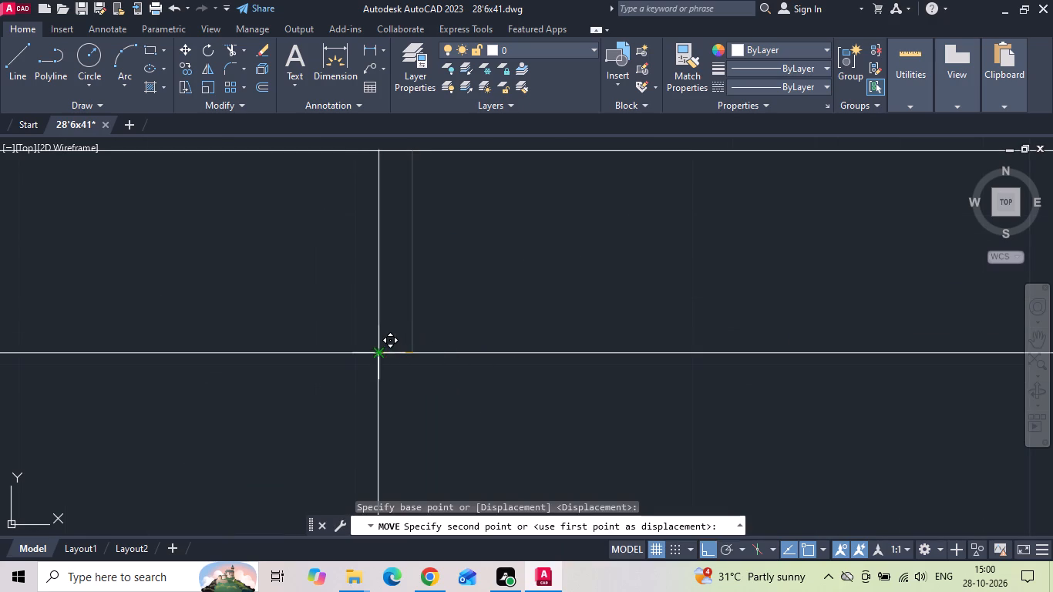
left_click(381, 352)
Measure the length of the kitchen's side window beside the sink in the reference plan.
scroll(560, 280, "down", 7)
scroll(681, 254, "down", 3)
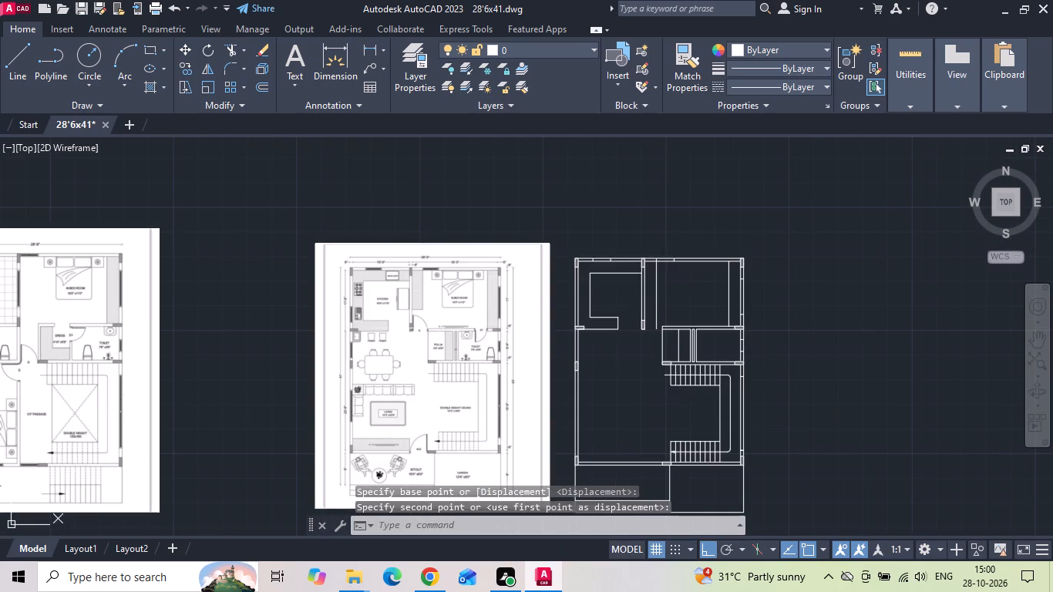
scroll(394, 328, "up", 3)
scroll(196, 309, "up", 1)
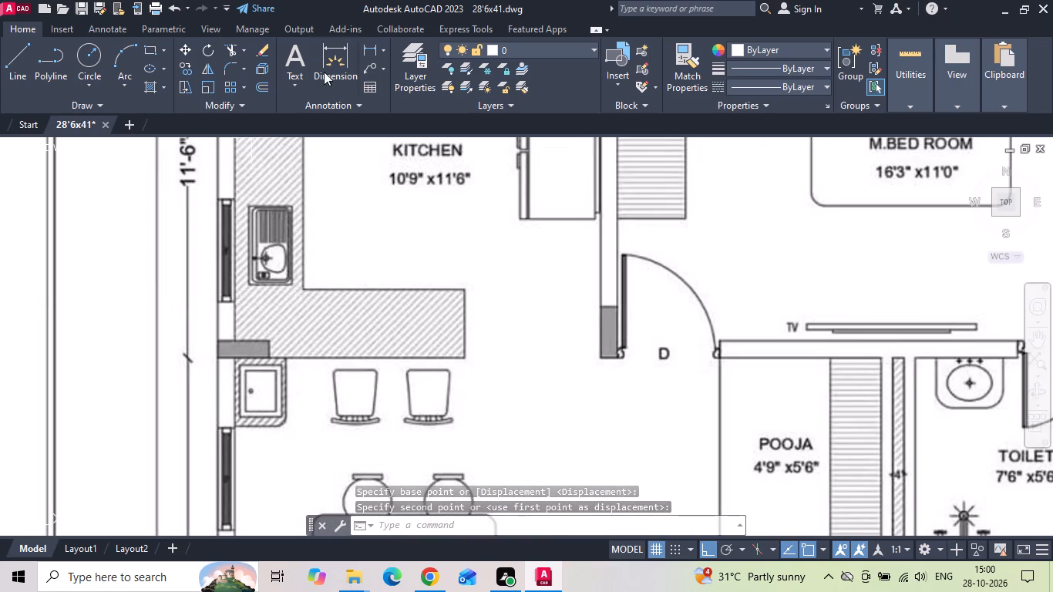
left_click(369, 51)
scroll(238, 296, "up", 1)
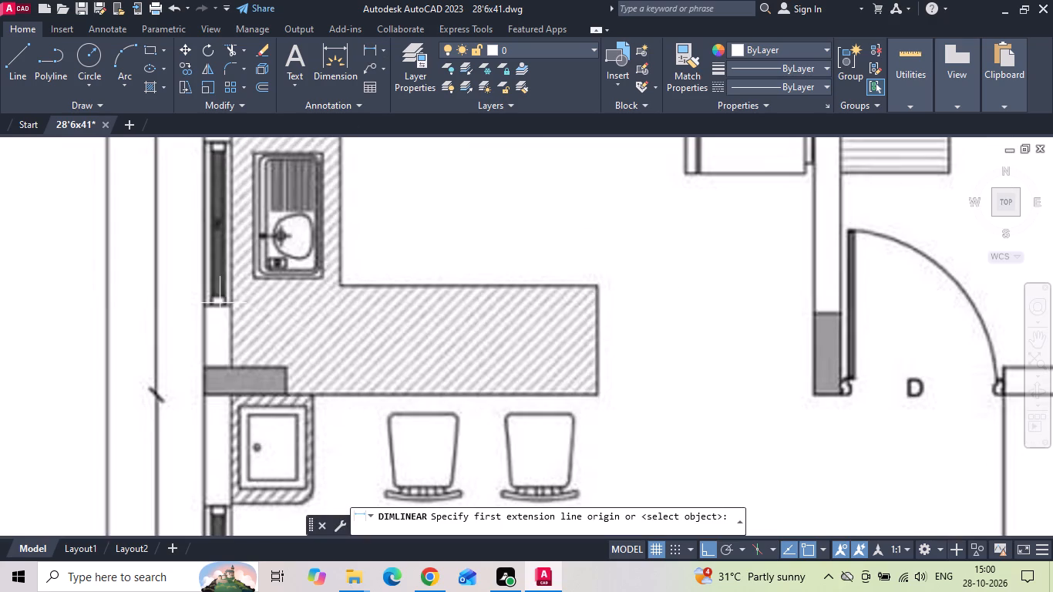
left_click(227, 304)
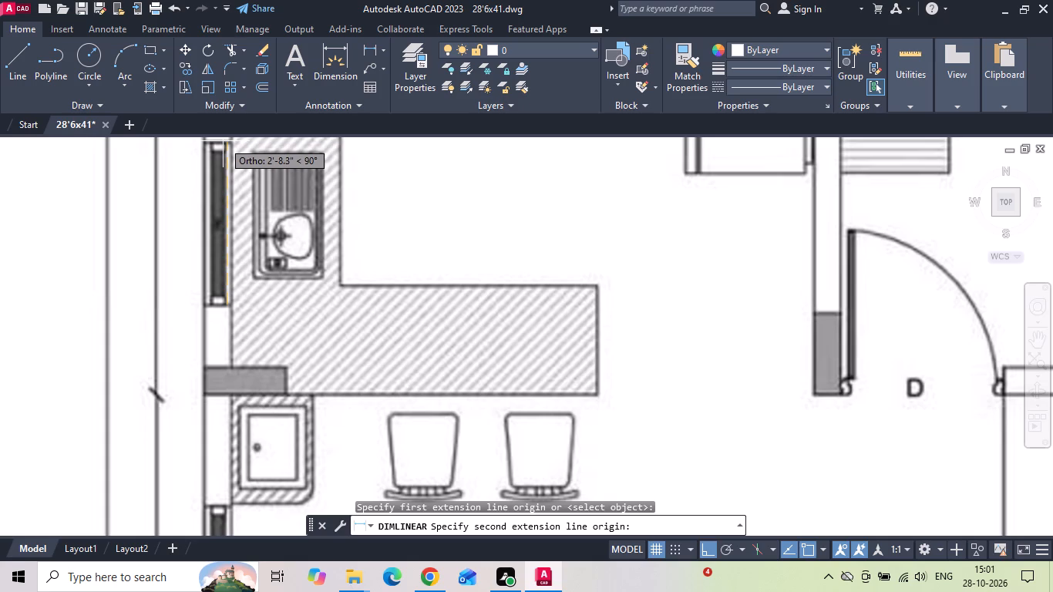
key("Escape")
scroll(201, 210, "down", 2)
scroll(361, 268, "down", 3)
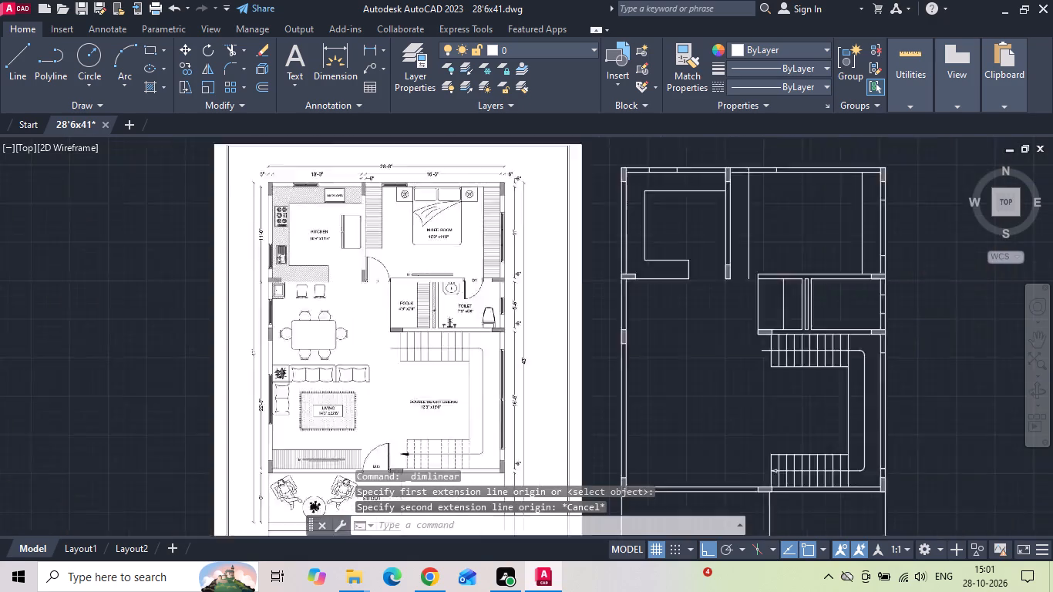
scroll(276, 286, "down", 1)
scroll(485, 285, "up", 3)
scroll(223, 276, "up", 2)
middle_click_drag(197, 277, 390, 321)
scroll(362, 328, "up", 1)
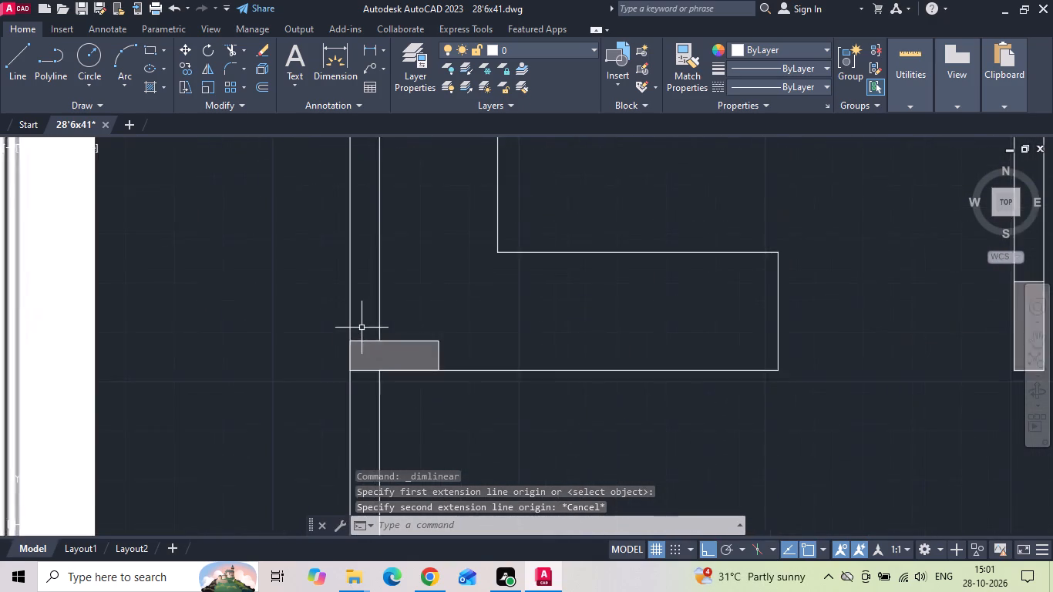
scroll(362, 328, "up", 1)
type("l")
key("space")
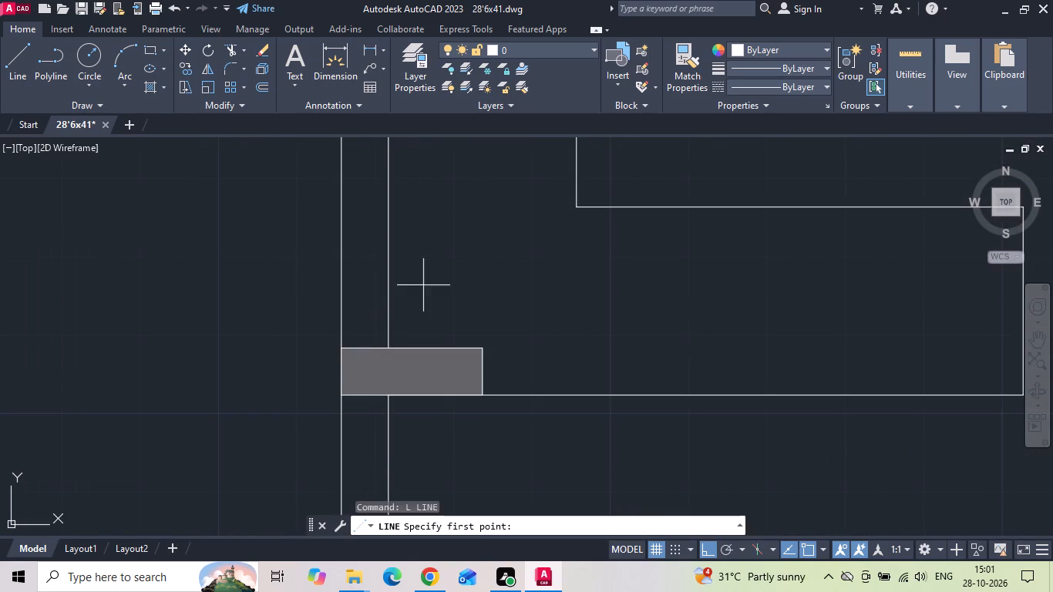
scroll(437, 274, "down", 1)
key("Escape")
Offset the inner edge of the kitchen counter's dining-side leg 6" toward the dining area.
type("o 6")
key("space")
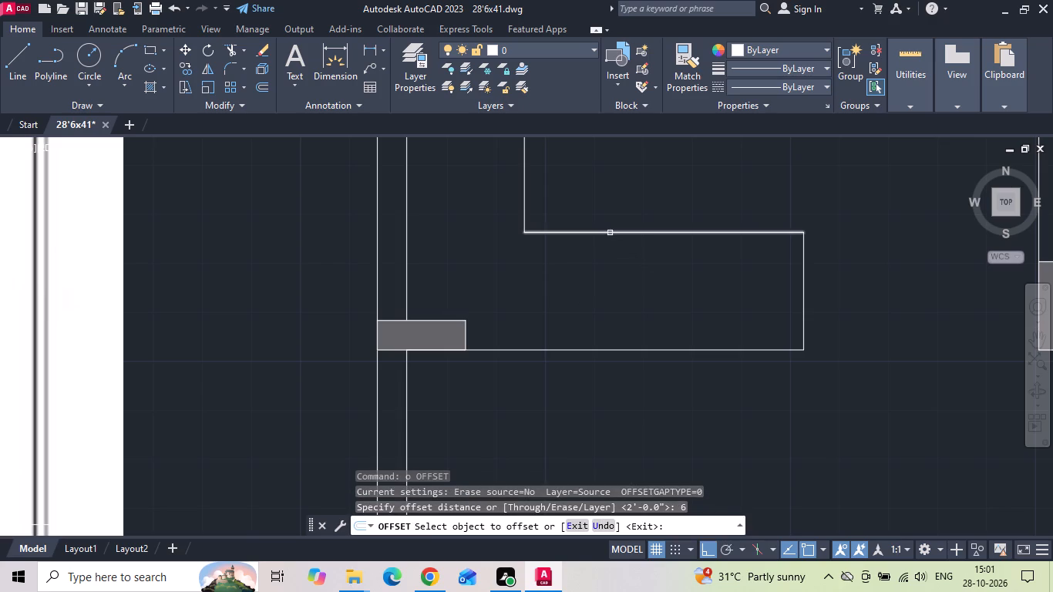
left_click_drag(609, 232, 609, 239)
left_click(594, 264)
key("Escape")
Extend the offset line to the side wall's outer face and trim its kitchen part, leaving a window jamb across the wall.
type("ex")
key("space")
left_click_drag(542, 254, 529, 296)
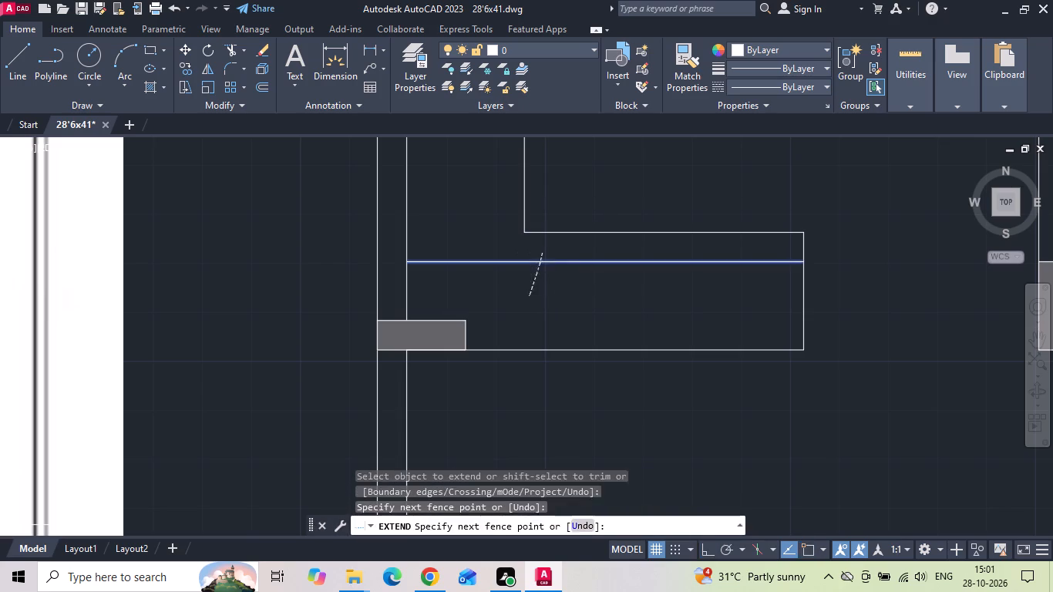
key("Escape")
type("ex")
key("space")
left_click_drag(463, 284, 439, 240)
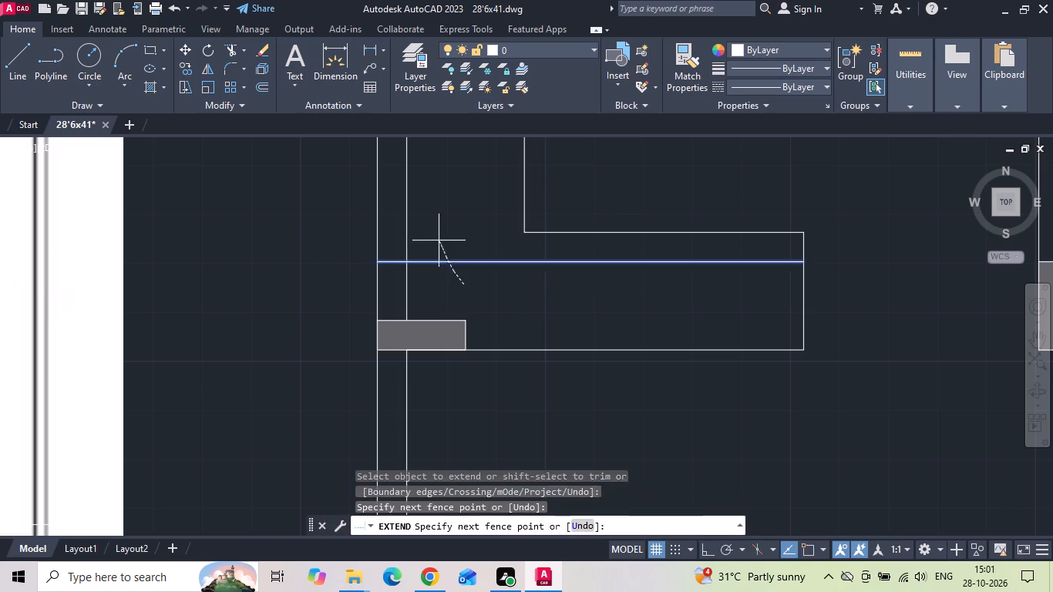
key("Escape")
type("tr")
key("space")
left_click_drag(437, 256, 449, 291)
key("Escape")
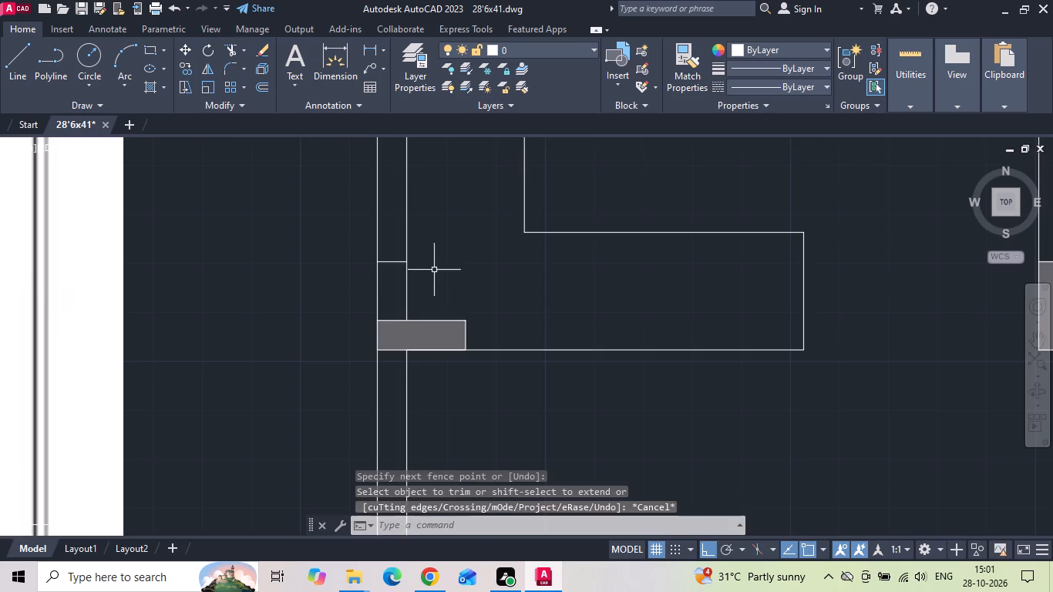
Save the drawing.
middle_click_drag(434, 279, 450, 385)
key("Escape")
key("ctrl+s")
key("ctrl+s")
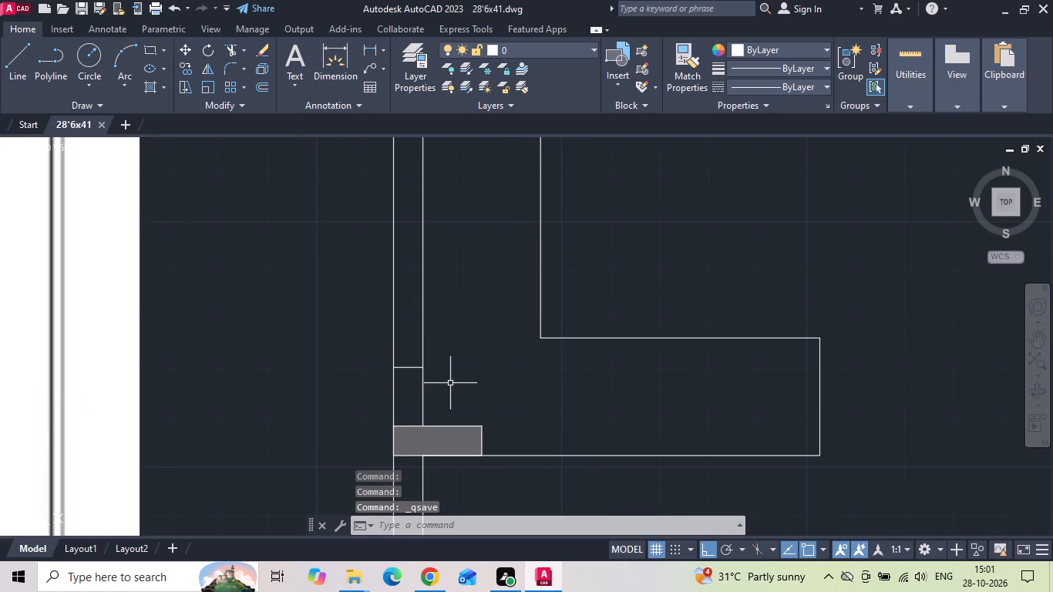
Copy the kitchen's side window jamb 3' along the side wall toward the rear.
left_click_drag(408, 364, 409, 372)
left_click(409, 372)
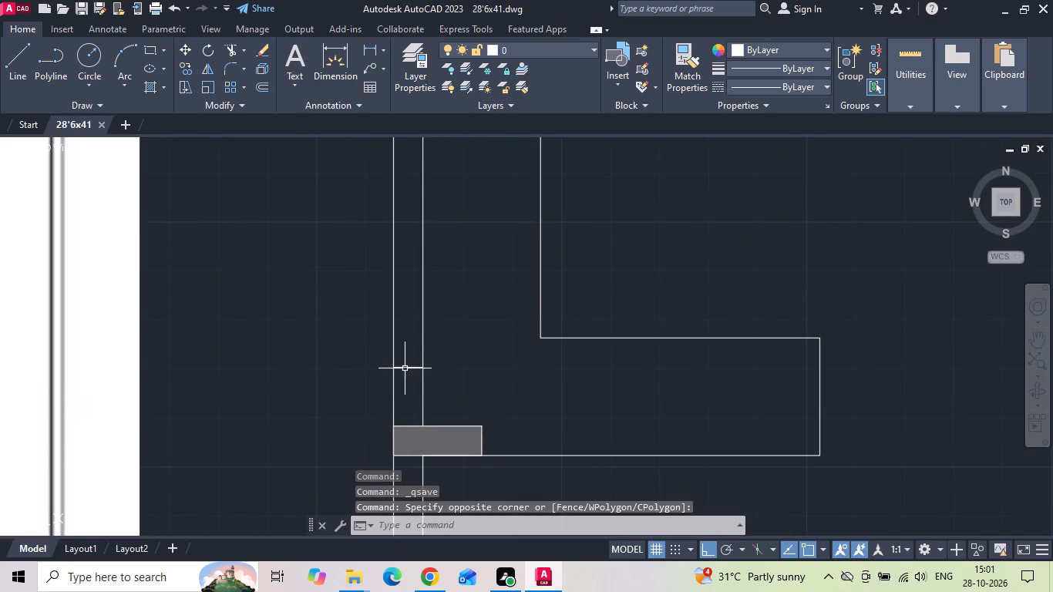
left_click(405, 368)
right_click(399, 341)
left_click(422, 289)
left_click_drag(466, 367, 467, 345)
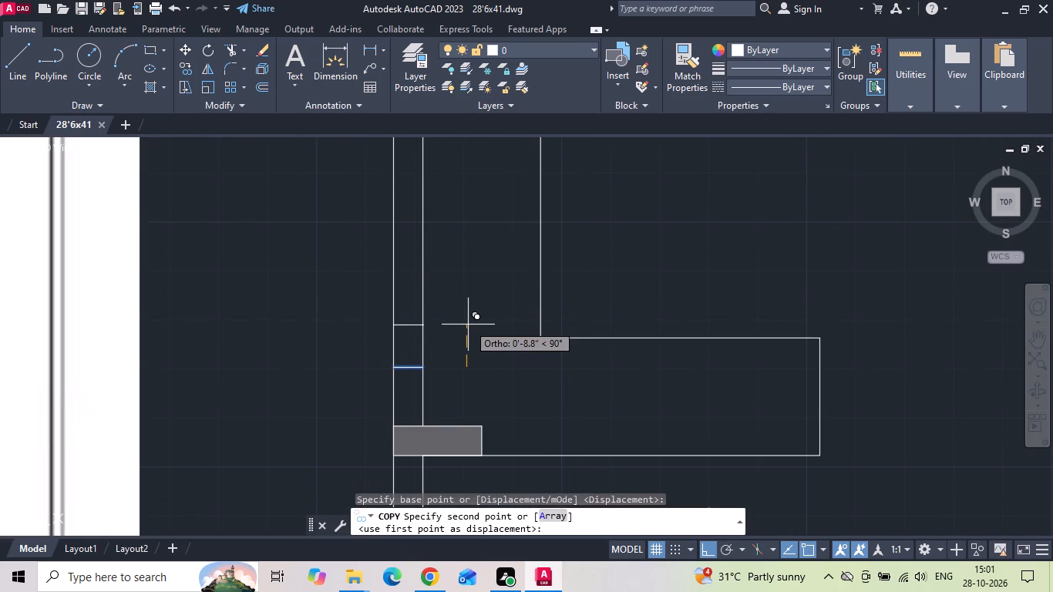
type("3'")
key("Return")
key("Escape")
Measure the length of the dining area's side window in the reference plan.
scroll(471, 326, "down", 2)
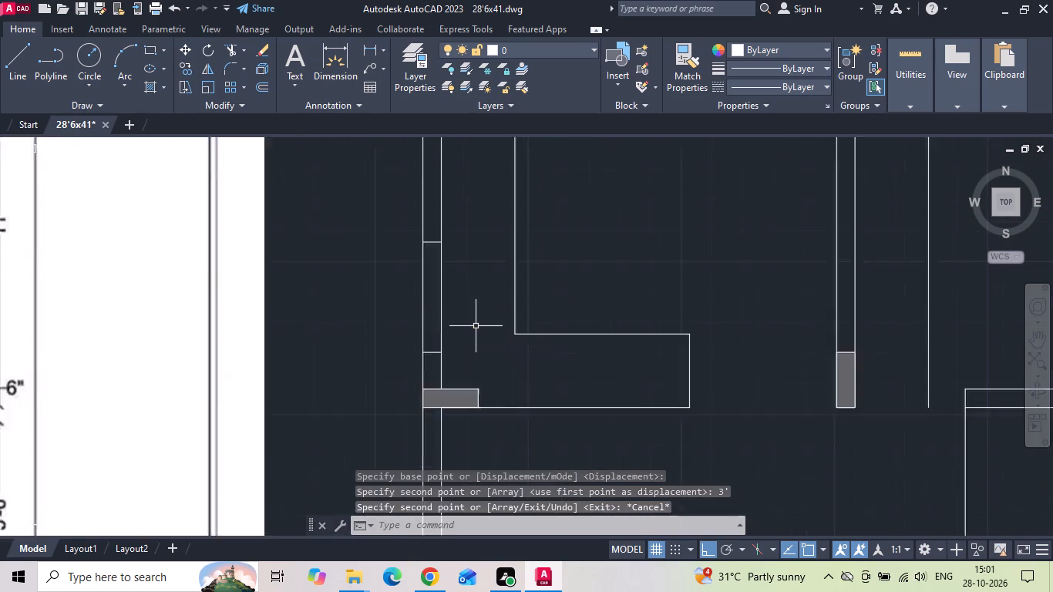
scroll(476, 326, "down", 1)
middle_click_drag(478, 328, 563, 292)
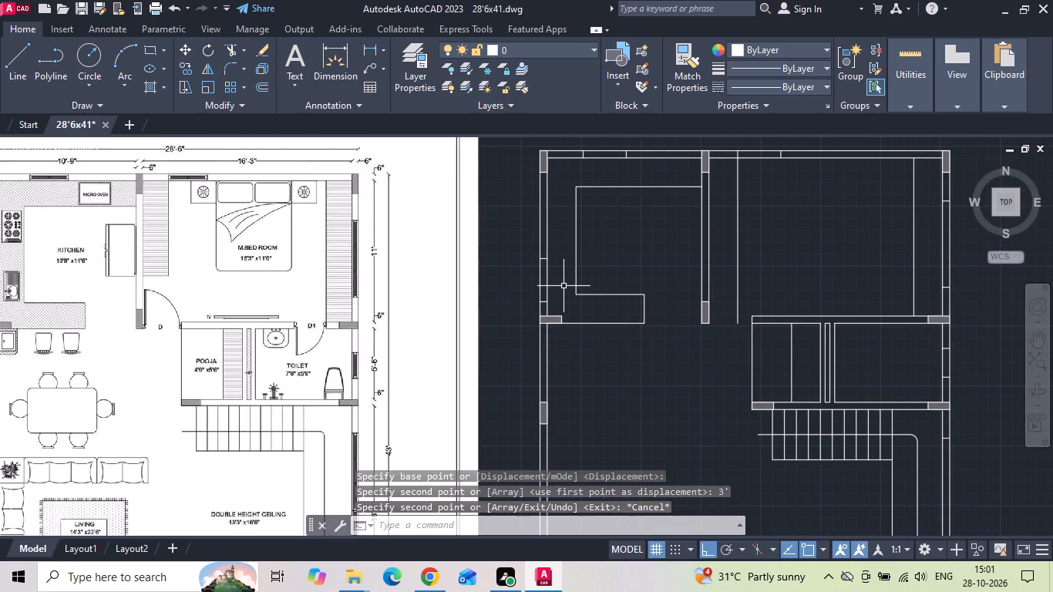
key("Escape")
scroll(564, 284, "down", 1)
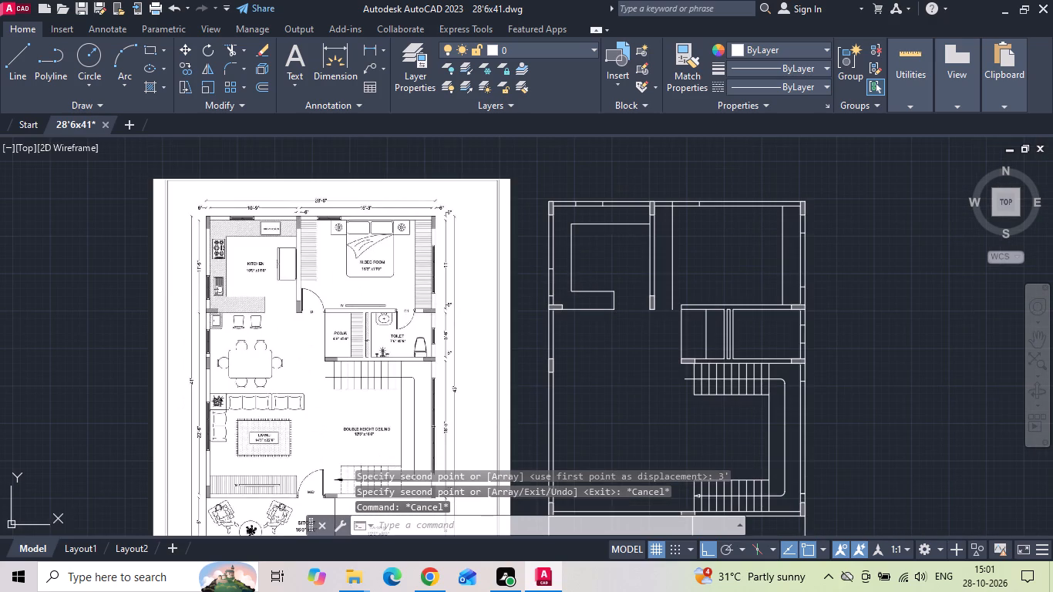
scroll(209, 424, "up", 2)
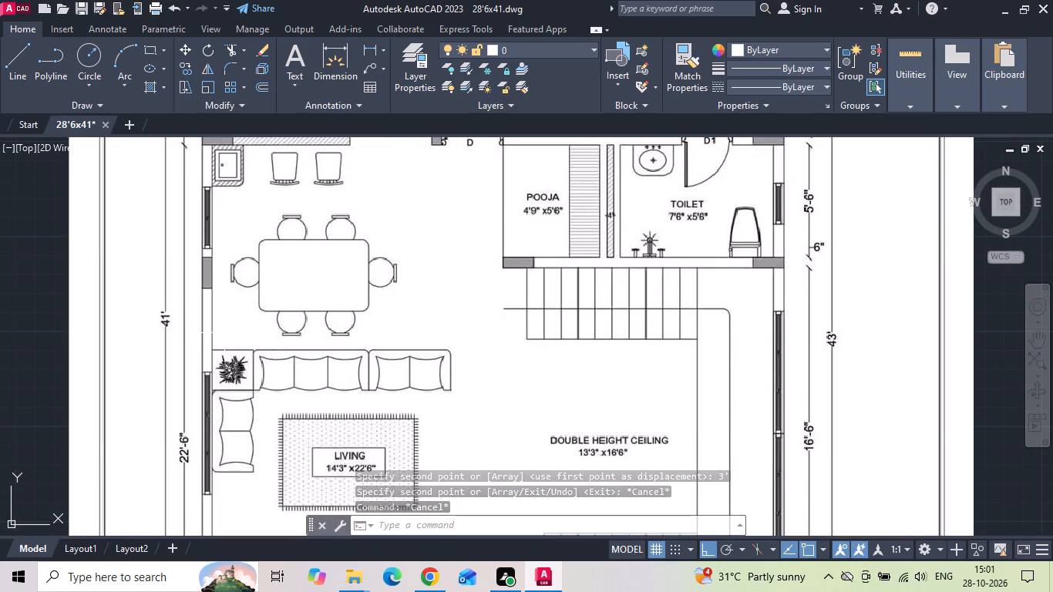
middle_click_drag(228, 312, 255, 357)
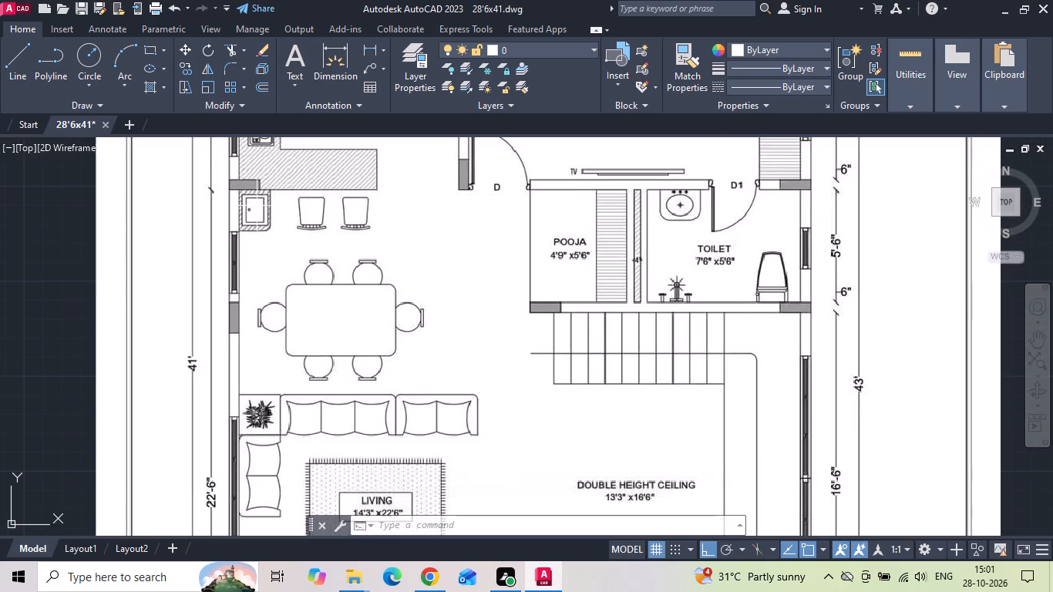
middle_click_drag(267, 234, 276, 264)
left_click(372, 43)
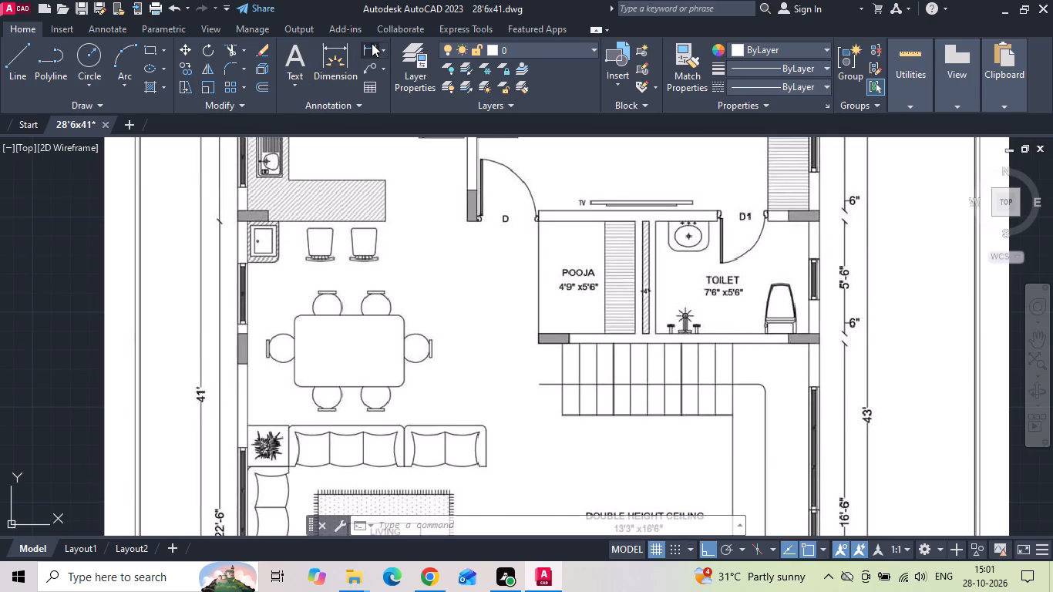
scroll(224, 239, "up", 2)
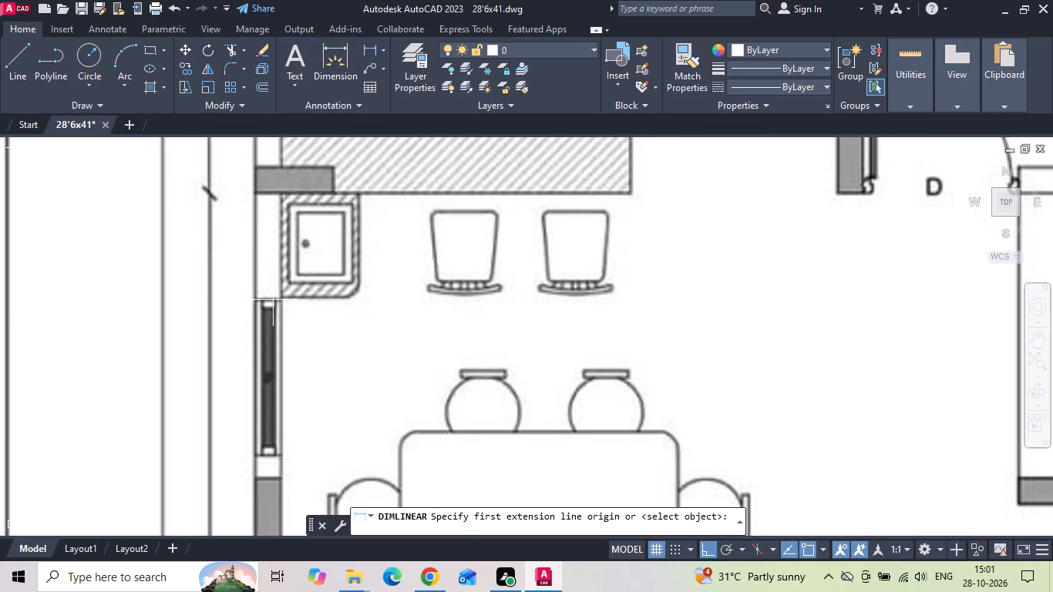
left_click(273, 299)
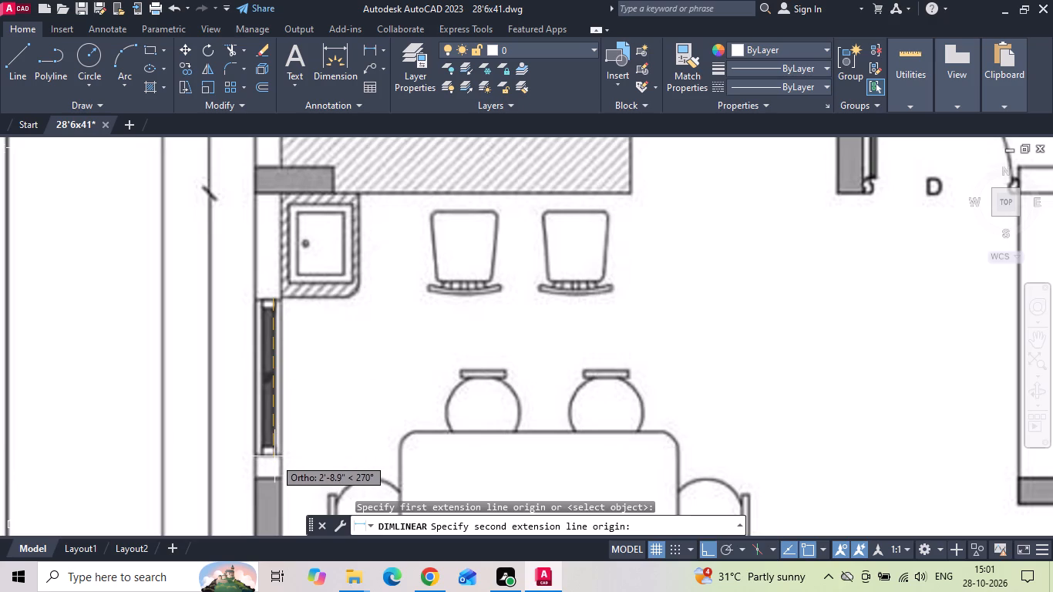
key("Escape")
Offset the kitchen counter's dining-side outer edge 2' into the dining area as a guide line.
scroll(160, 288, "down", 3)
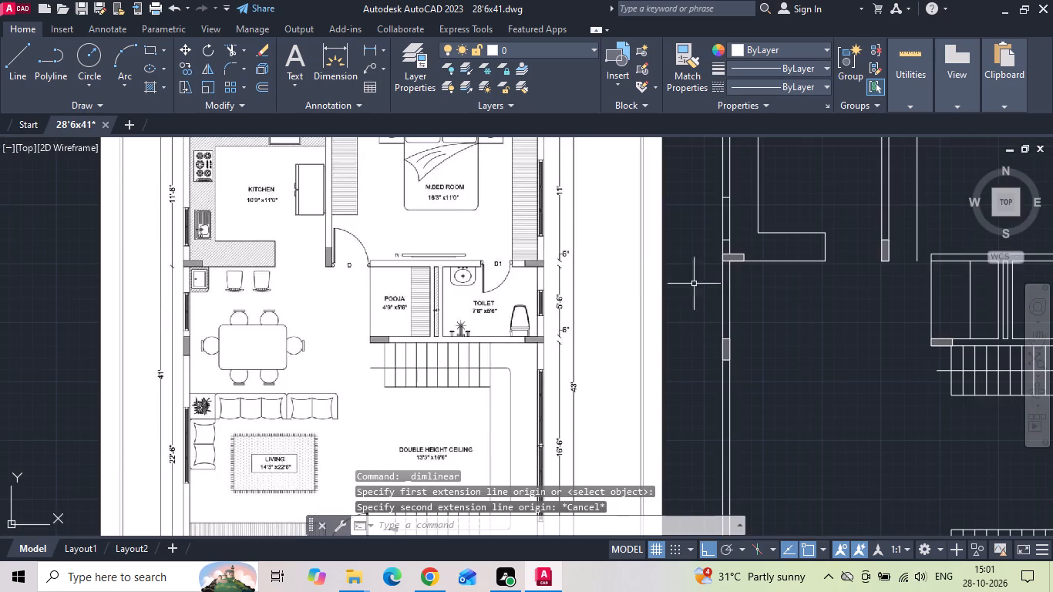
scroll(795, 279, "up", 2)
type("o")
key("space")
key("2")
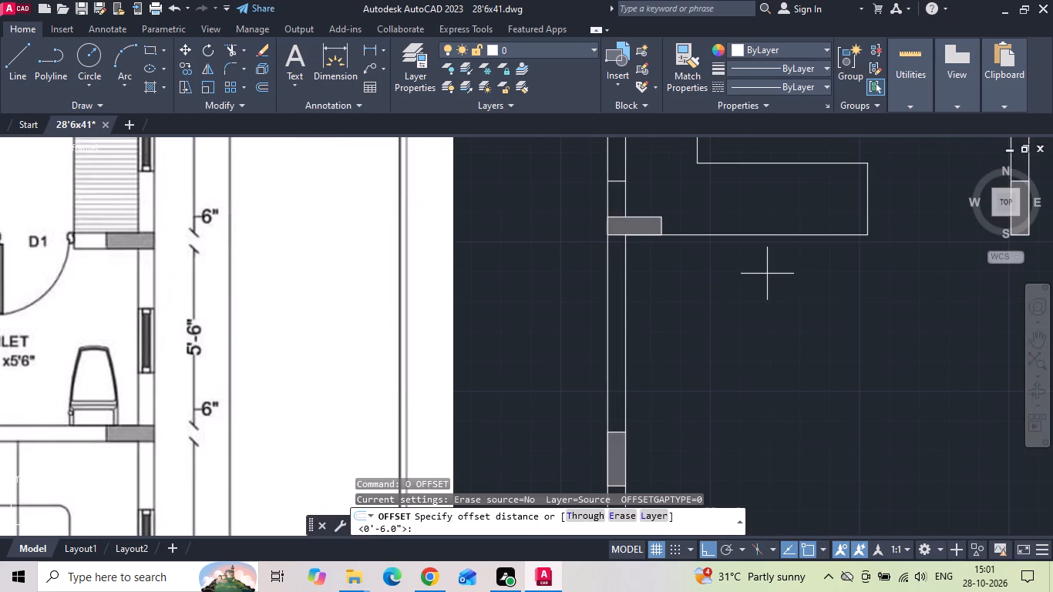
key("apostrophe")
key("Return")
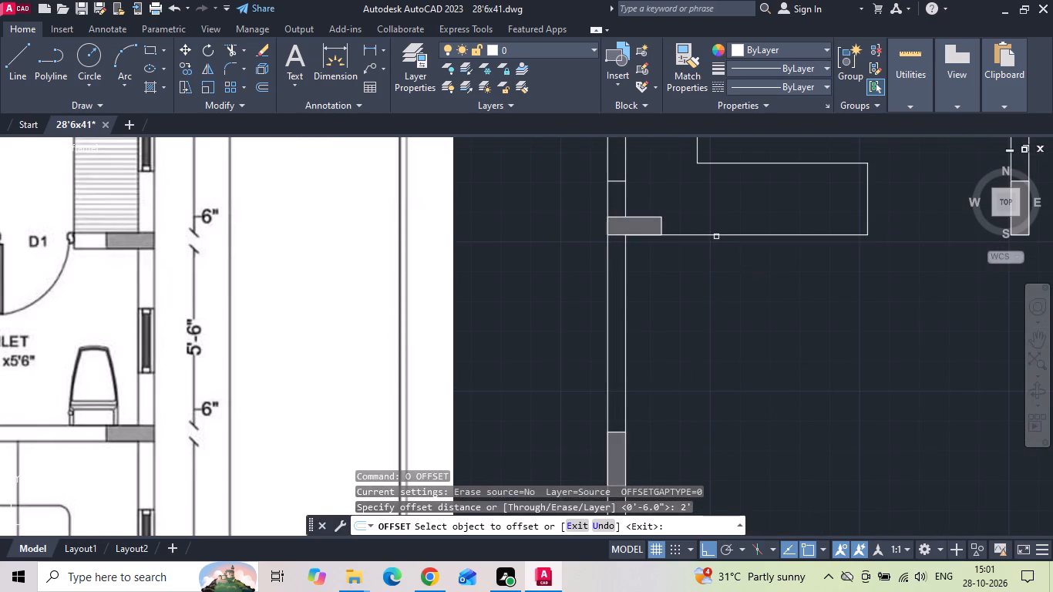
left_click(716, 236)
left_click_drag(694, 310, 693, 317)
scroll(634, 369, "down", 1)
key("Escape")
Copy the kitchen's two side window jambs to the dining area, placing the rear jamb's inner end at the guide line's wall end.
left_click_drag(601, 178, 615, 243)
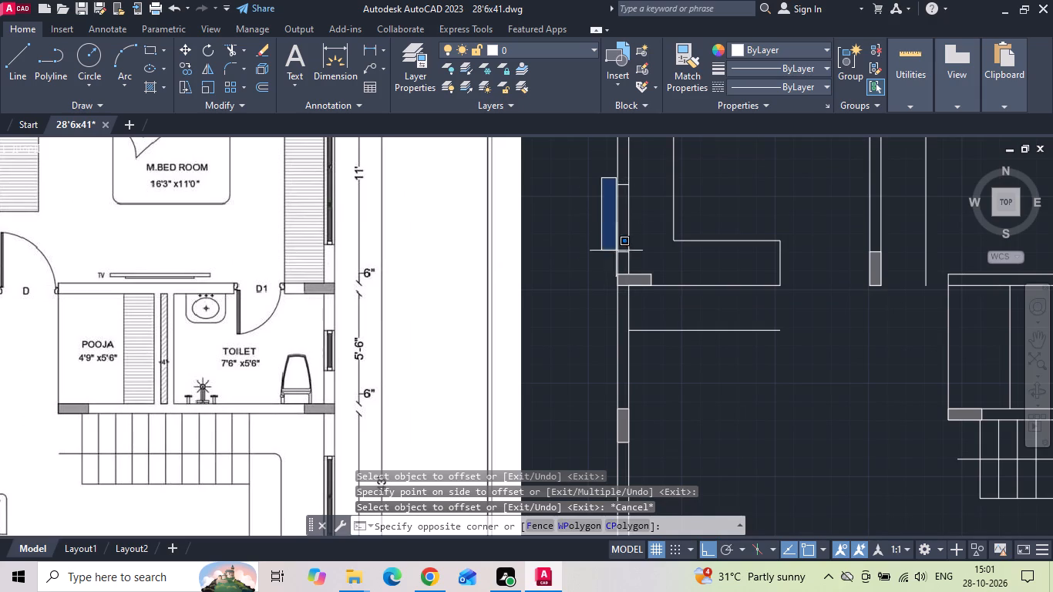
left_click(648, 262)
right_click(648, 262)
left_click(680, 316)
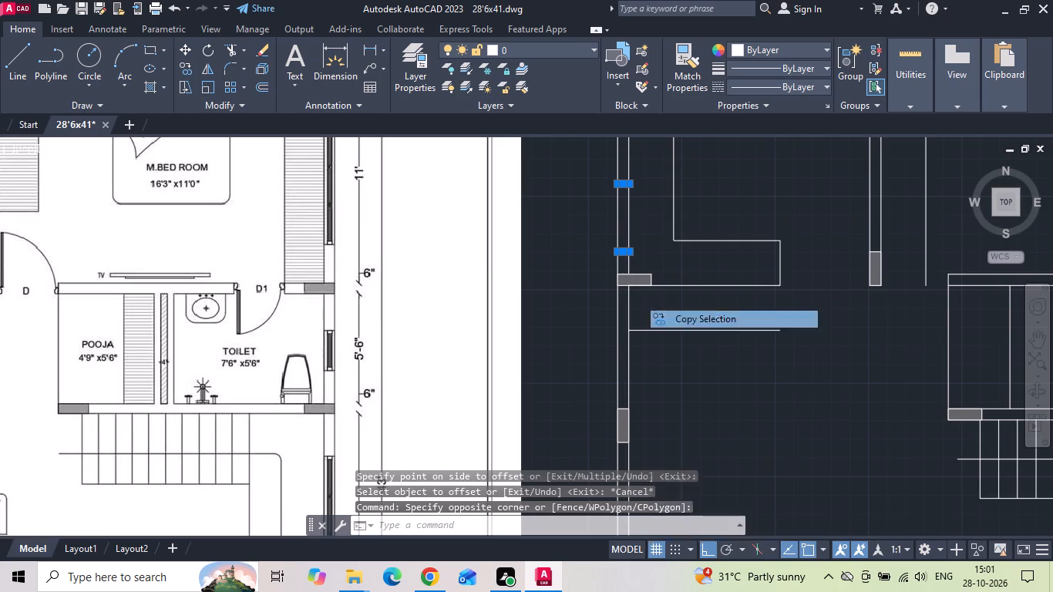
left_click_drag(631, 183, 631, 197)
scroll(641, 335, "up", 1)
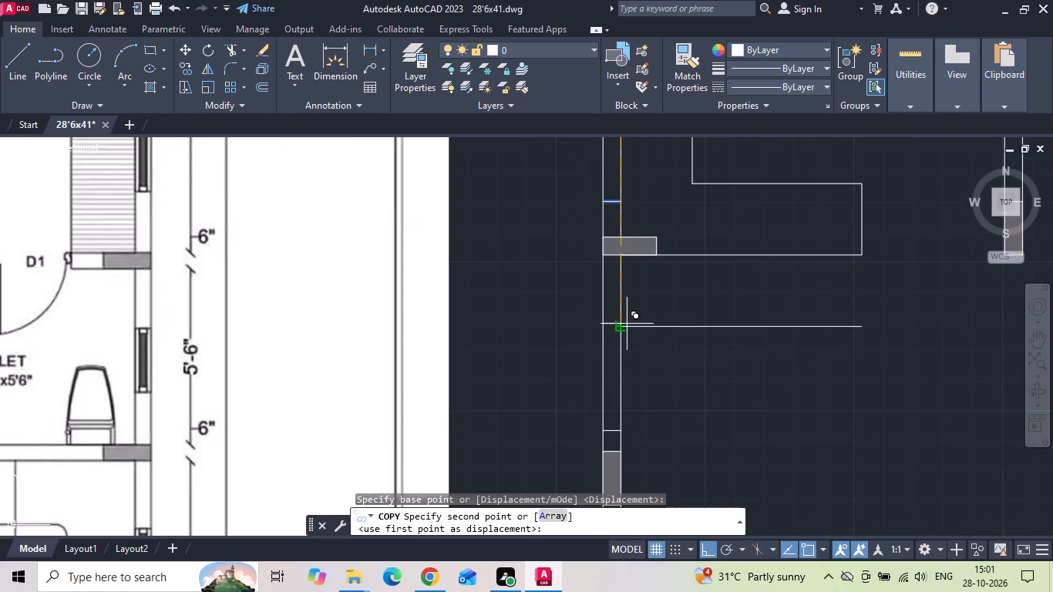
left_click(624, 326)
key("Escape")
Erase the guide line in the dining area.
left_click_drag(739, 306, 711, 368)
left_click(698, 385)
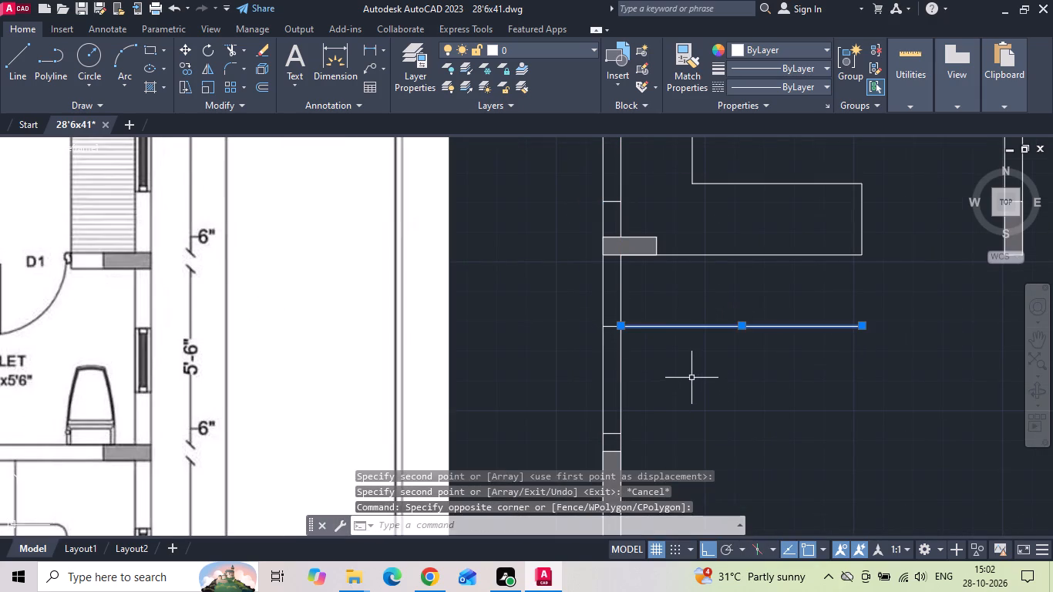
key("Delete")
Measure the living room side window's length and its distance from the front corner column in the reference plan.
scroll(669, 241, "down", 2)
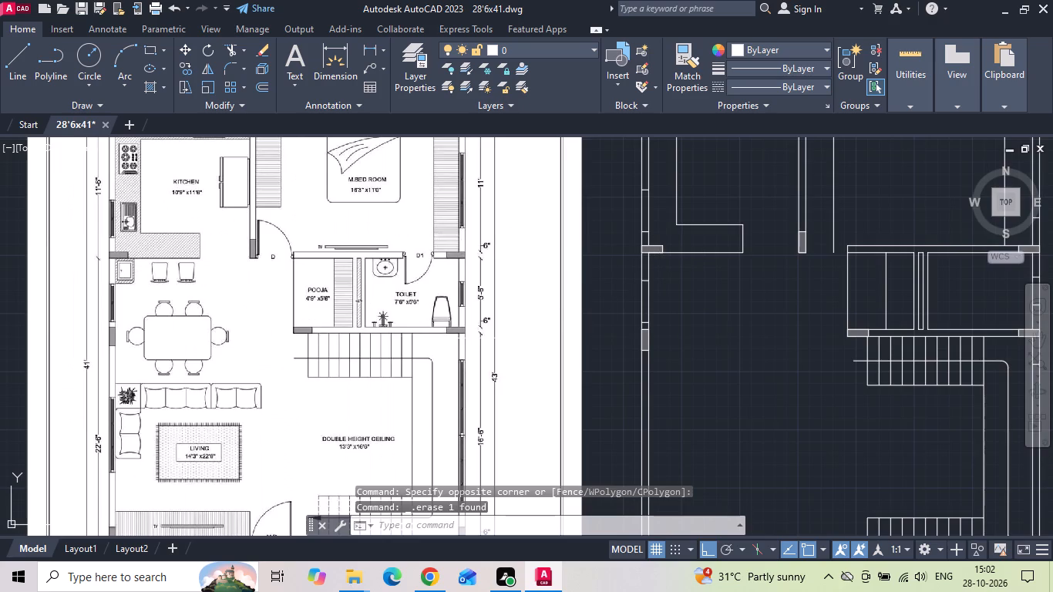
middle_click_drag(466, 340, 611, 303)
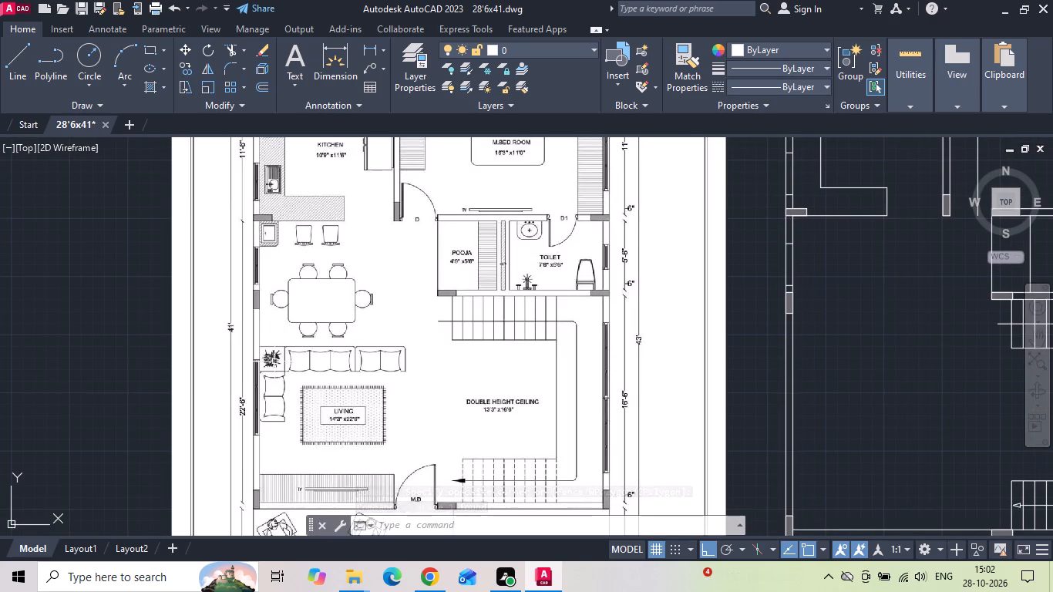
middle_click_drag(260, 384, 327, 338)
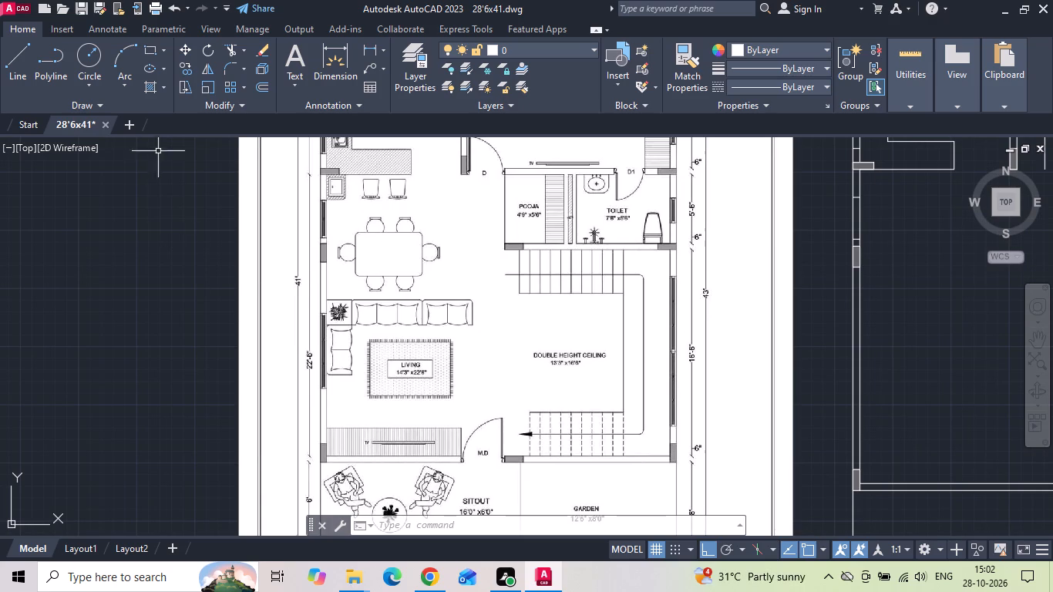
left_click(369, 42)
middle_click_drag(397, 277, 438, 216)
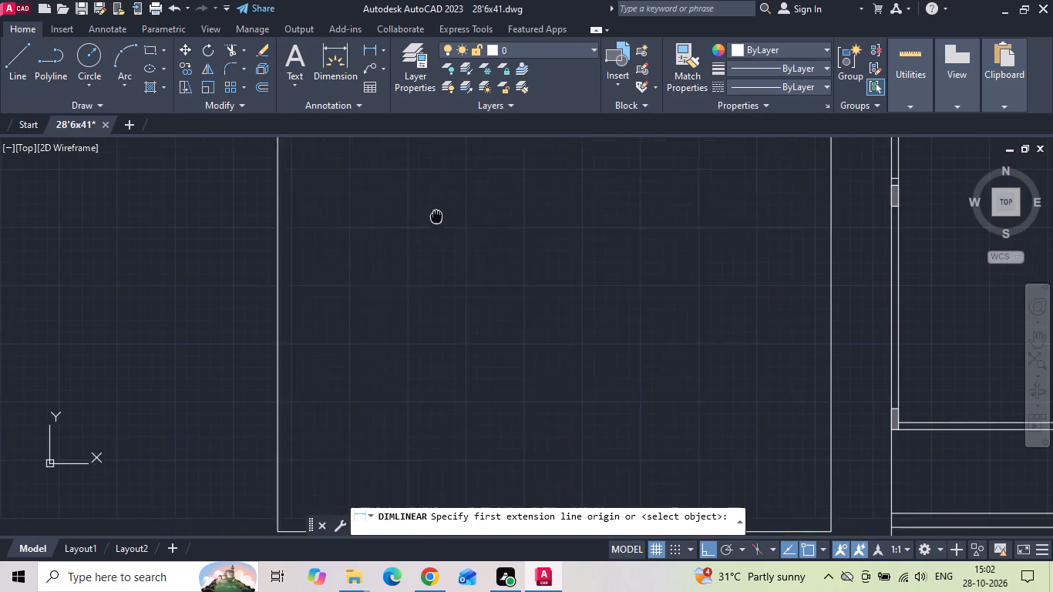
scroll(378, 324, "up", 1)
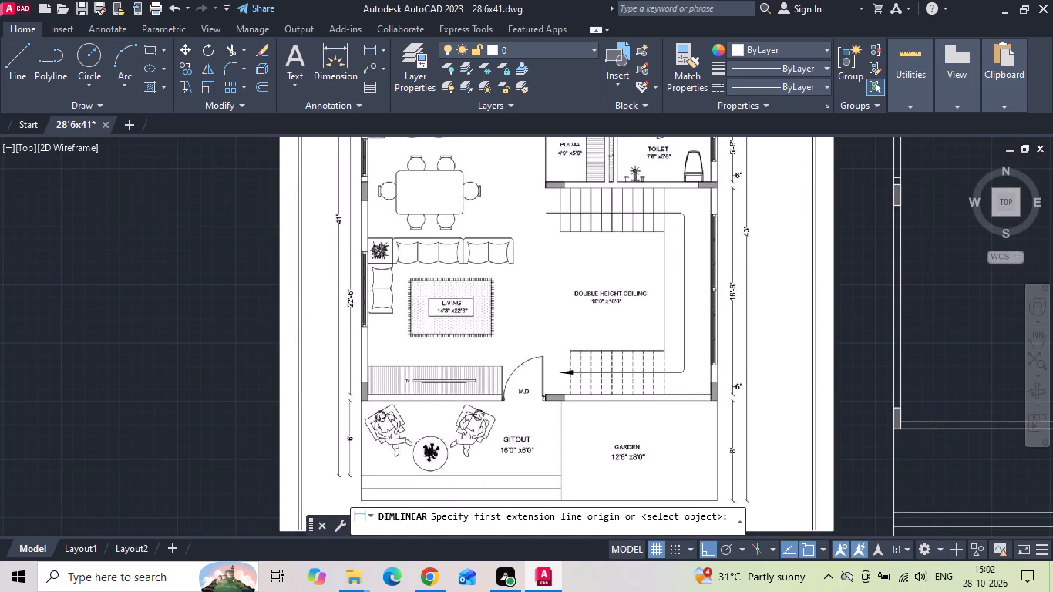
scroll(378, 324, "up", 1)
middle_click_drag(382, 383, 392, 337)
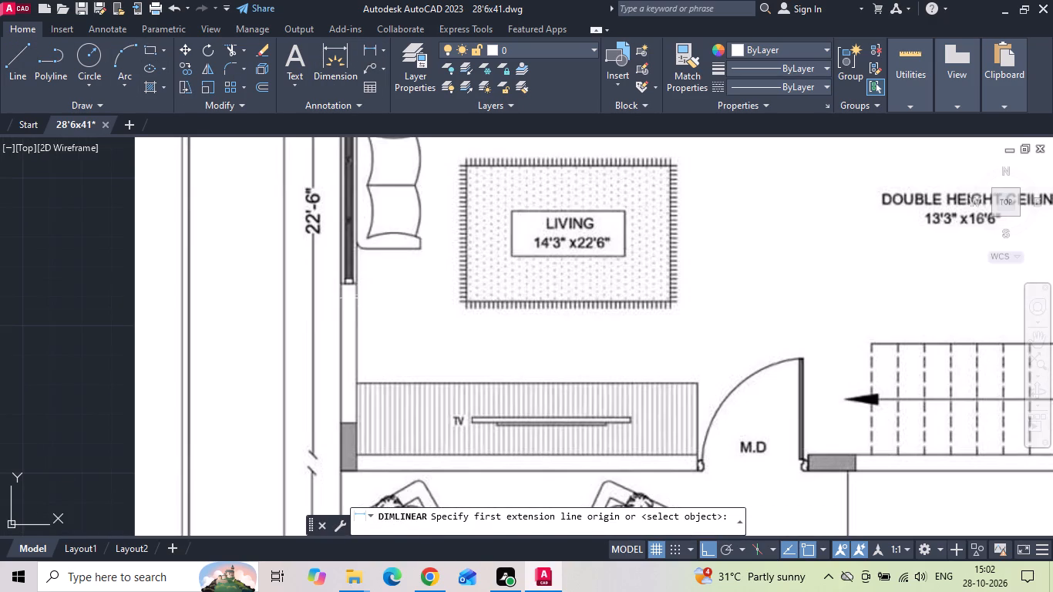
left_click(362, 284)
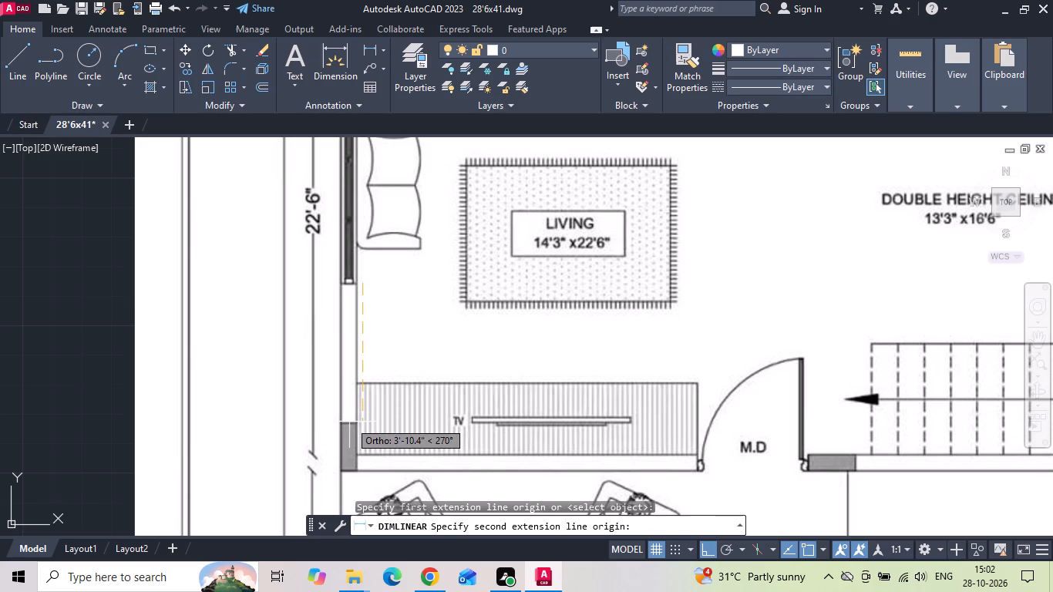
middle_click_drag(372, 257, 372, 395)
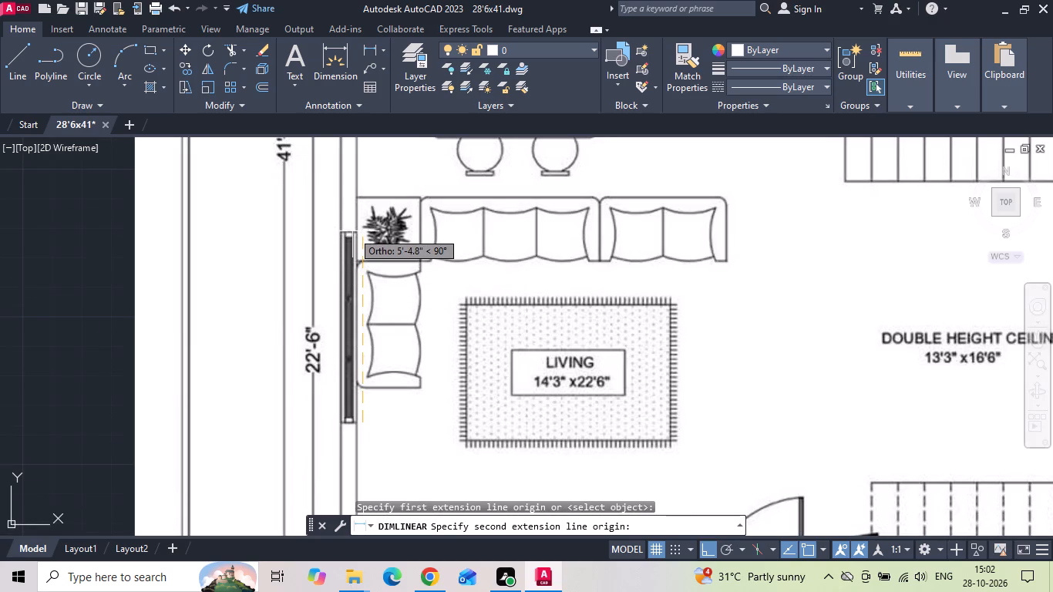
key("Escape")
Measure from the living room side window's front end to the front wall in the reference plan.
scroll(350, 232, "down", 3)
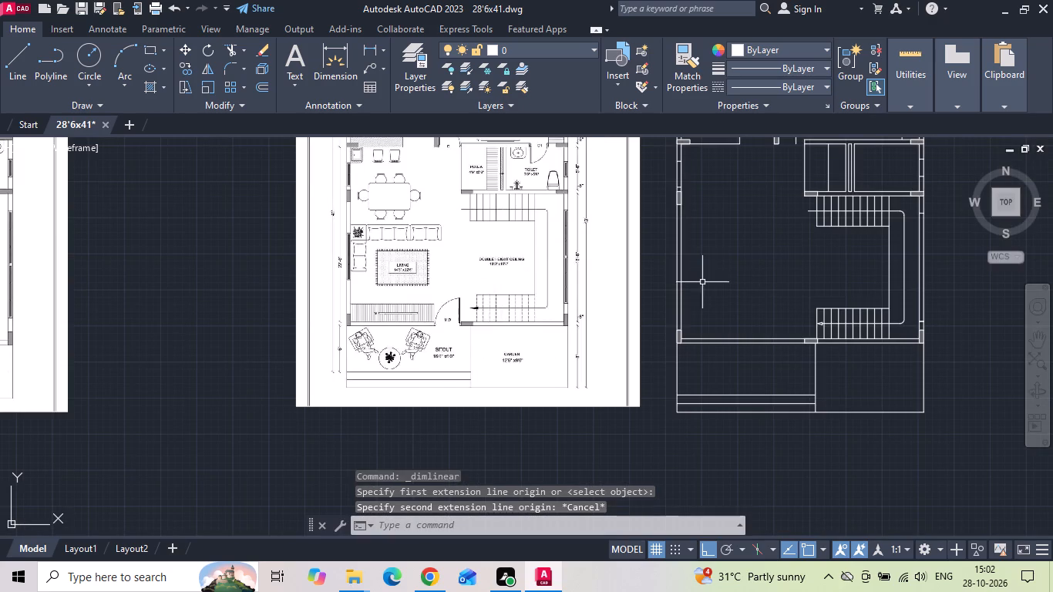
scroll(317, 308, "up", 2)
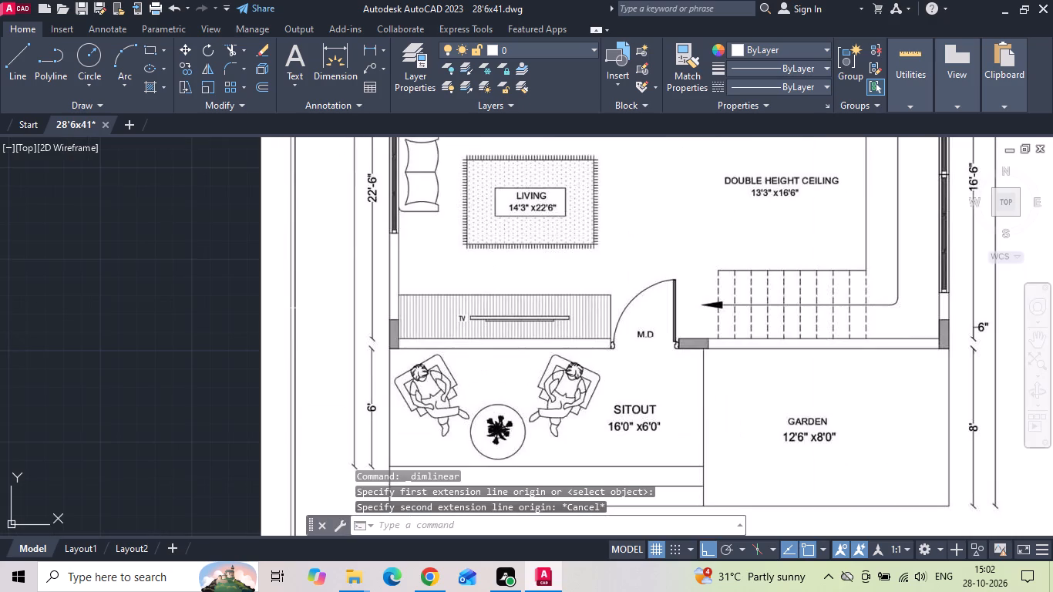
left_click(373, 52)
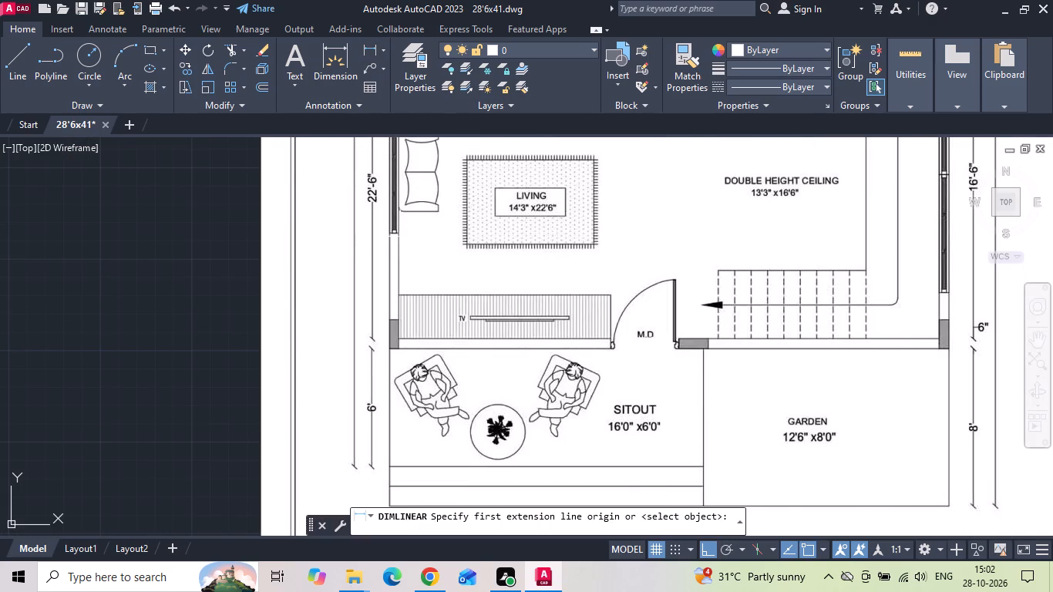
scroll(402, 246, "up", 1)
left_click(386, 227)
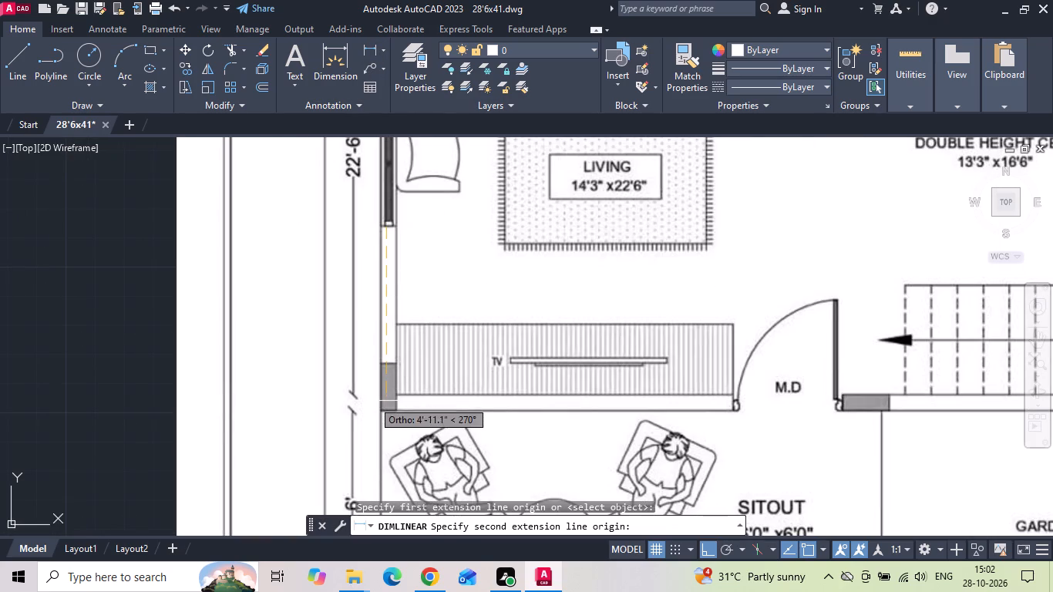
key("Escape")
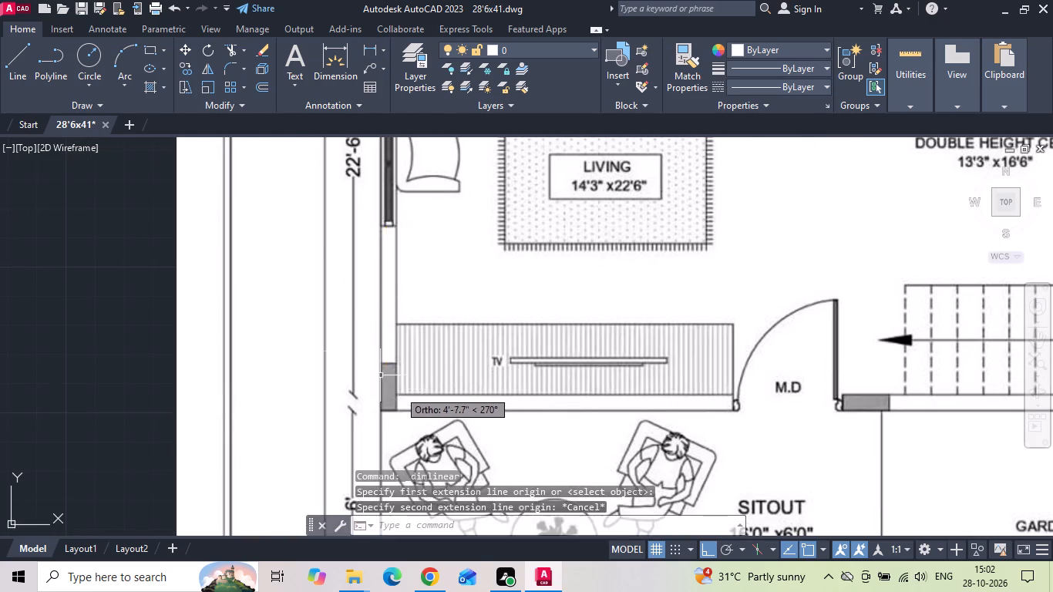
Offset the front wall's inner line 5' rearward into the living room to locate the side window's front end.
scroll(264, 337, "down", 3)
type("o")
key("space")
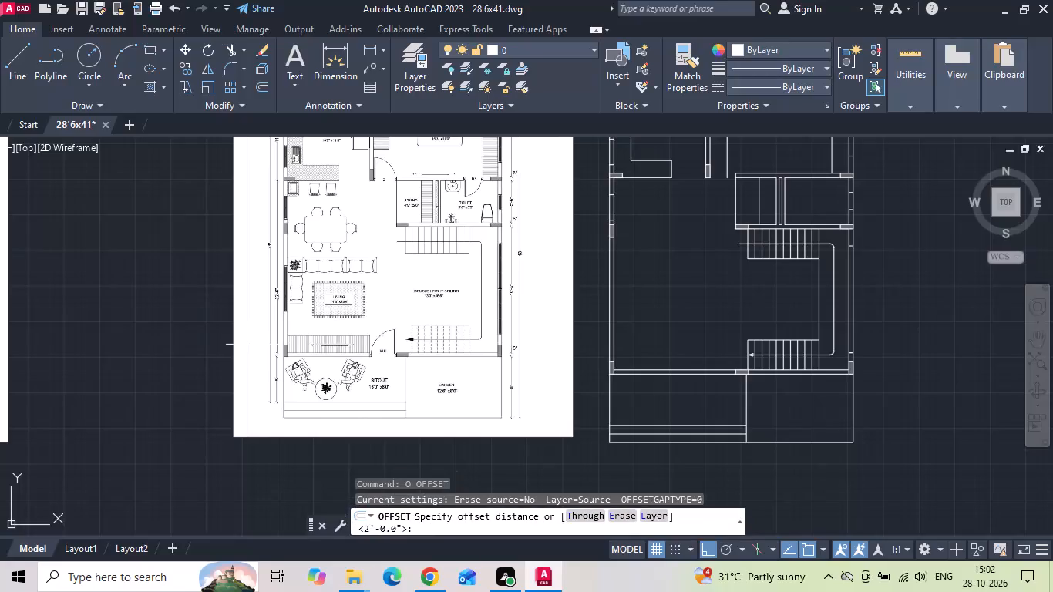
type("5'")
key("Return")
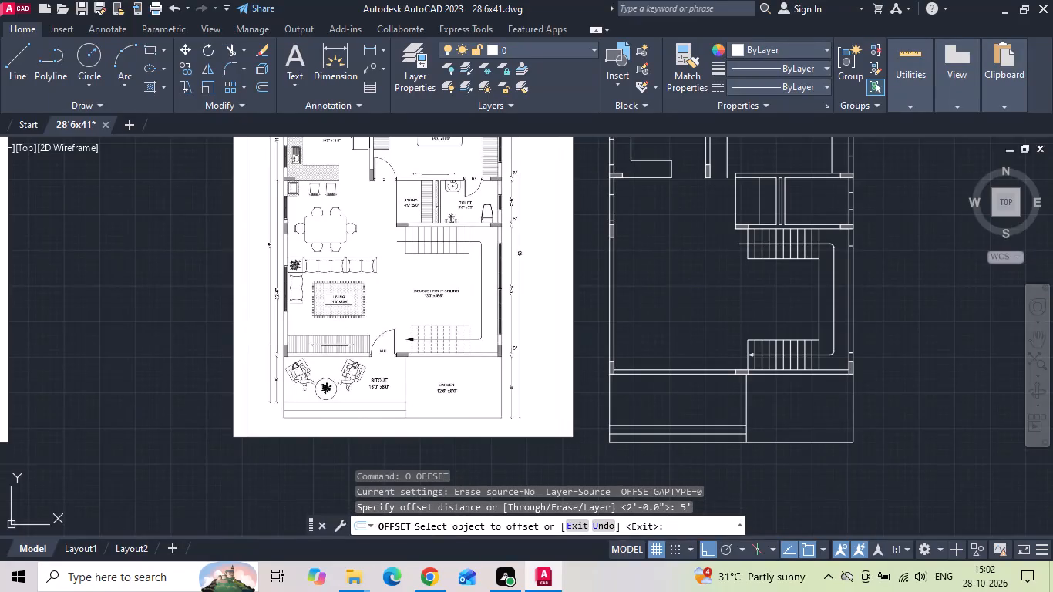
left_click(621, 368)
left_click(626, 318)
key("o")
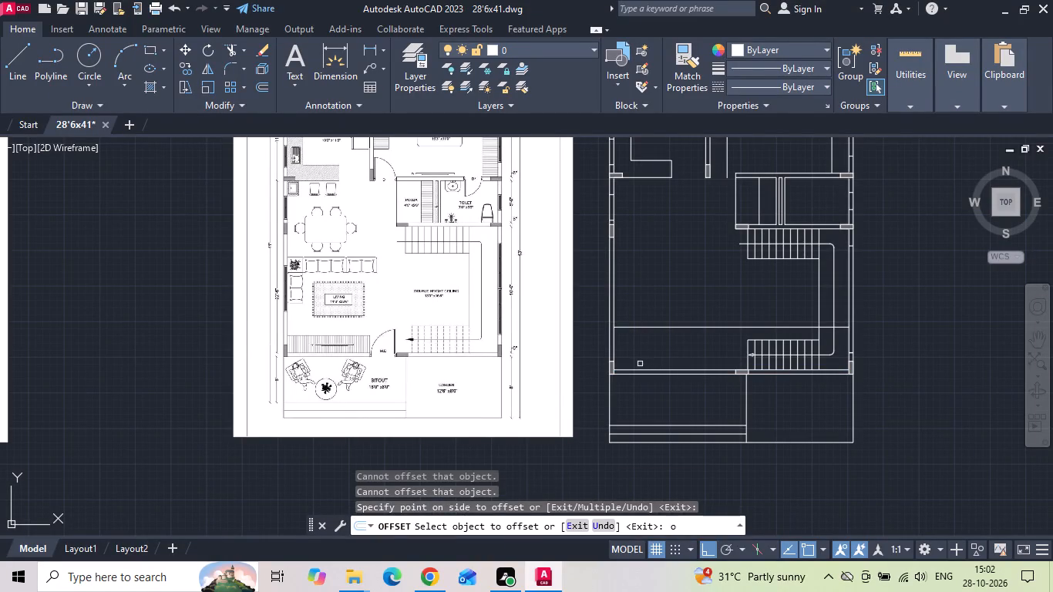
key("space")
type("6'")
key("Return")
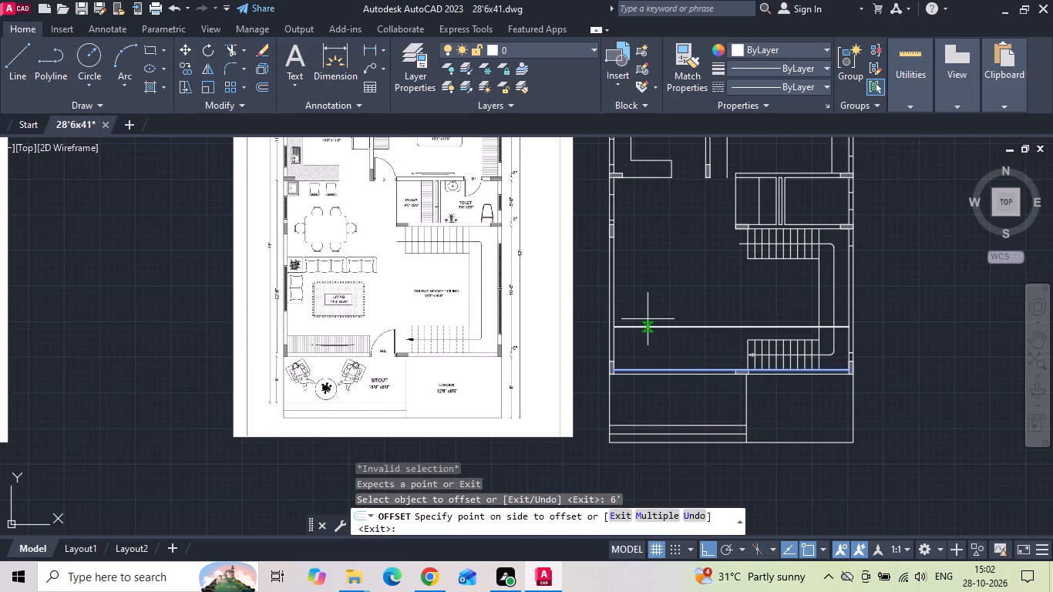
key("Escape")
Offset the new living room line another 6' rearward to locate the side window's rear end.
type("o 6'")
key("Return")
scroll(646, 301, "up", 1)
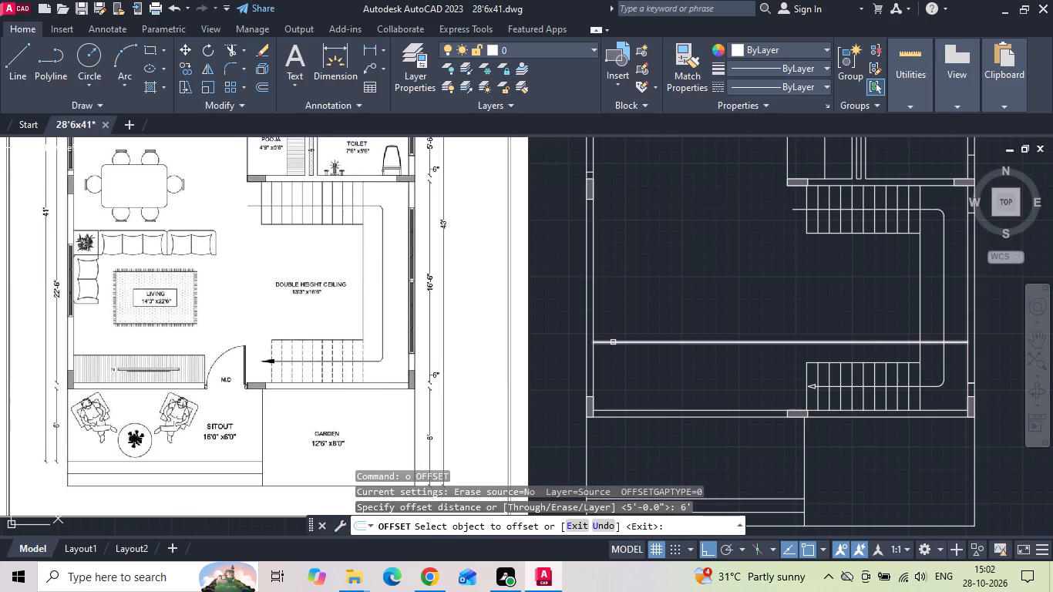
left_click(613, 342)
left_click(615, 303)
key("Escape")
Extend both offset lines across the living room side wall to its outer face.
type("ex")
key("space")
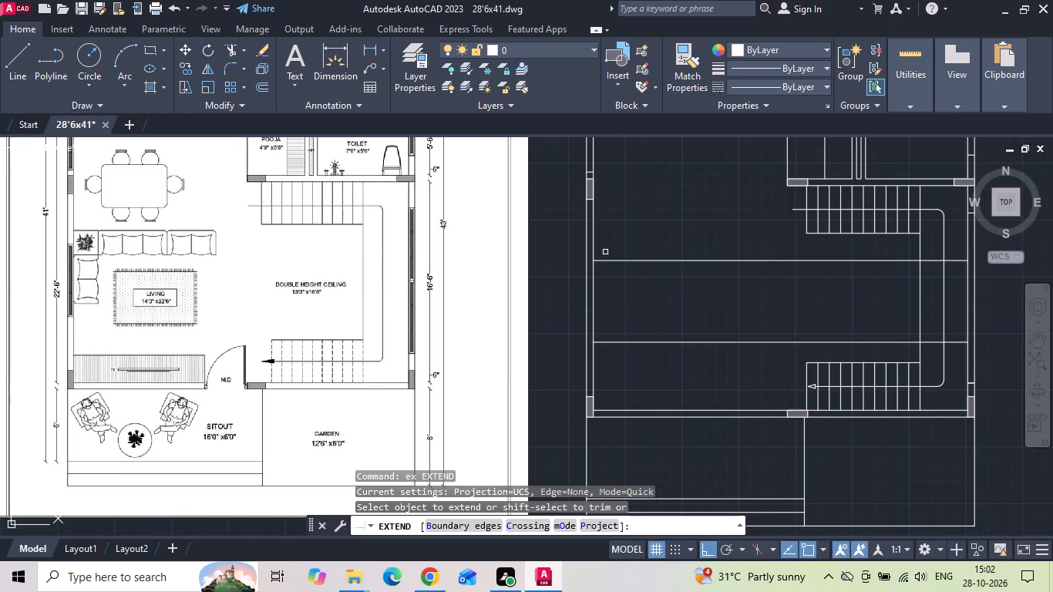
left_click_drag(605, 251, 610, 347)
key("Escape")
Trim both lines back to the side wall thickness as window jambs and erase their leftover pieces beside the stairs.
type("tr")
key("space")
left_click_drag(617, 362, 617, 246)
key("Escape")
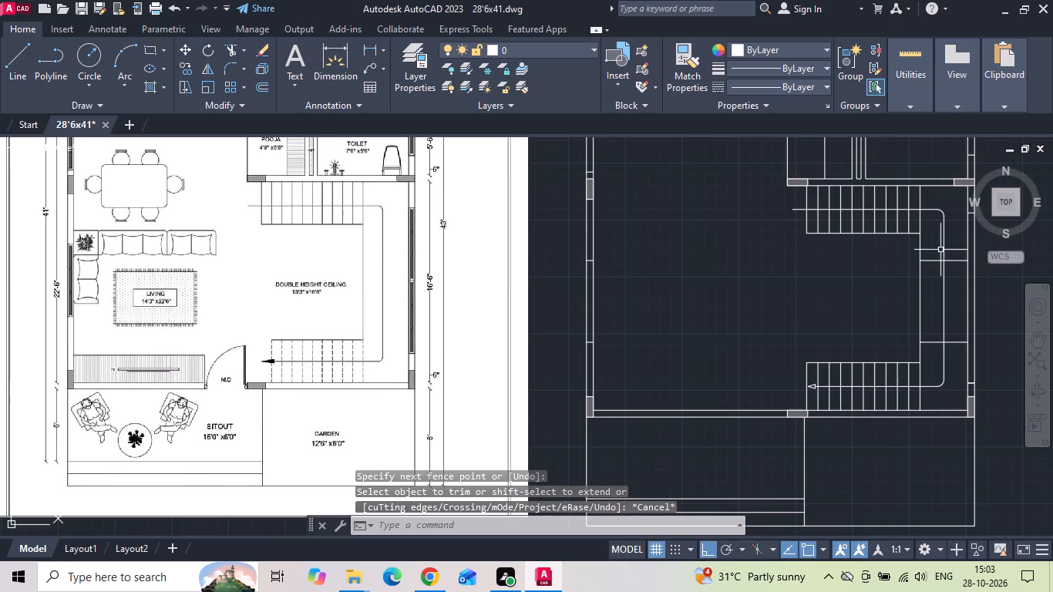
left_click_drag(935, 249, 936, 296)
left_click(931, 358)
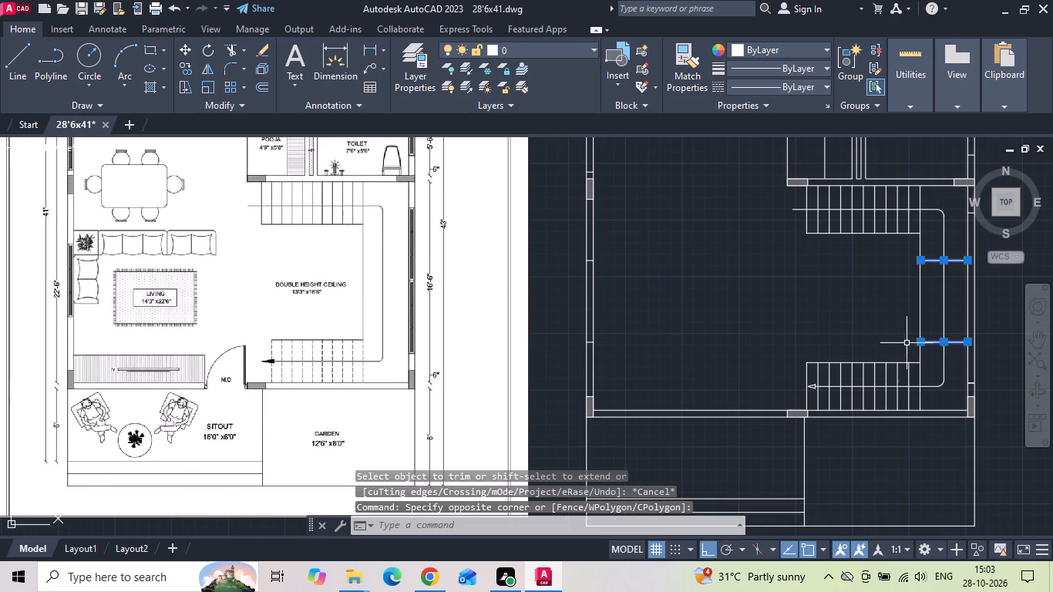
key("Delete")
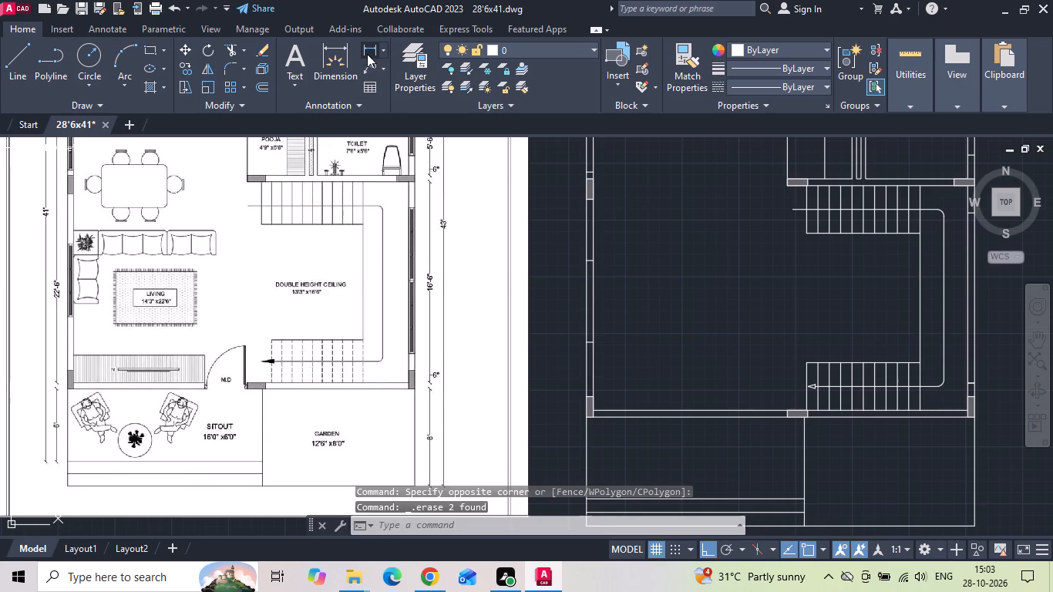
Measure the distance from the living room window's front jamb to the front corner column.
left_click(367, 54)
scroll(577, 372, "up", 2)
left_click_drag(619, 298, 618, 298)
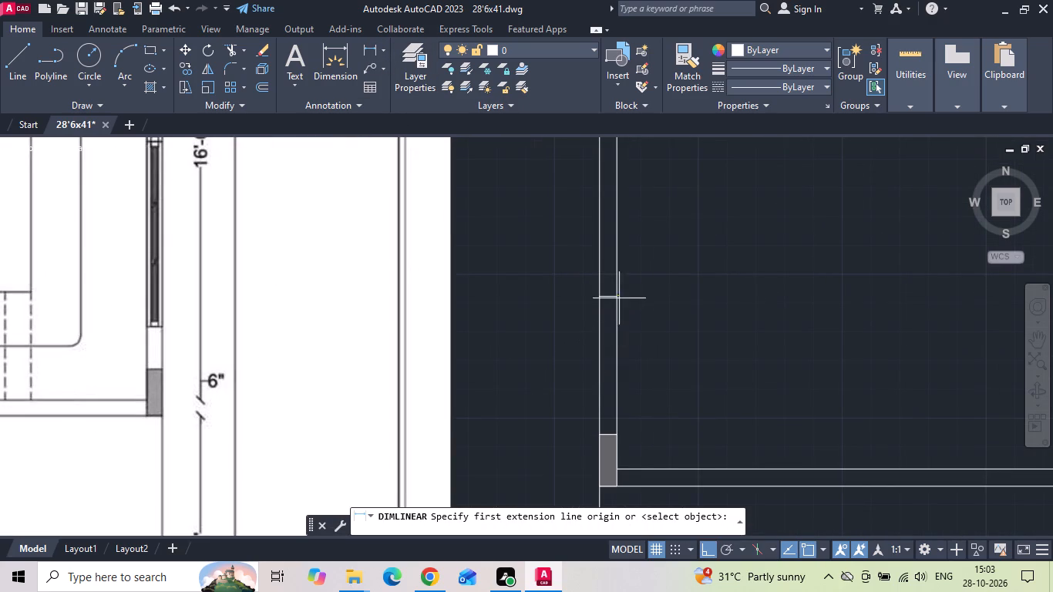
left_click_drag(618, 298, 620, 312)
left_click(617, 434)
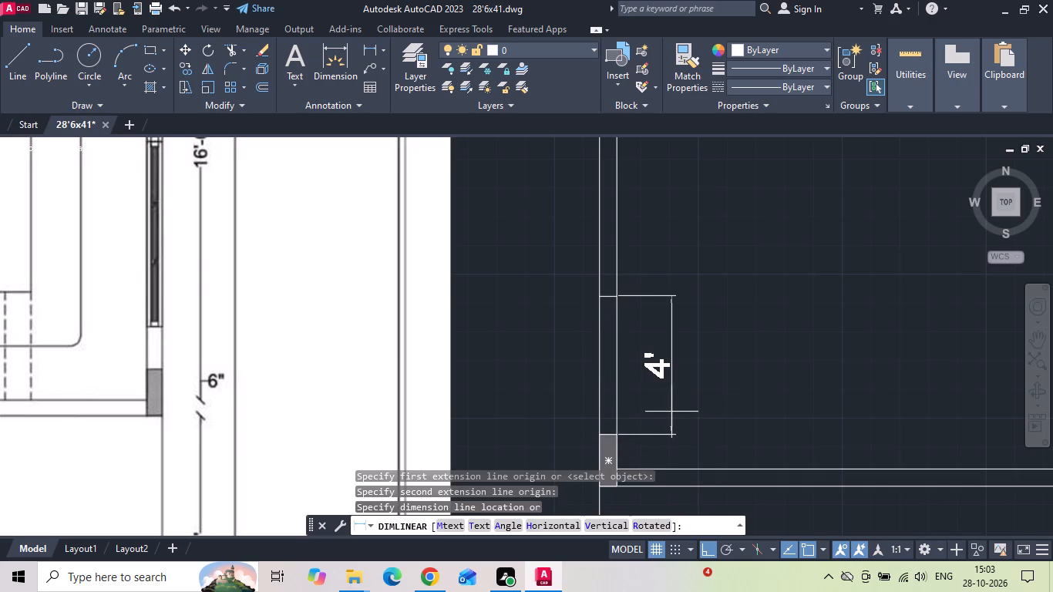
key("Escape")
Save the drawing.
key("ctrl+s")
key("ctrl+s")
key("ctrl+s")
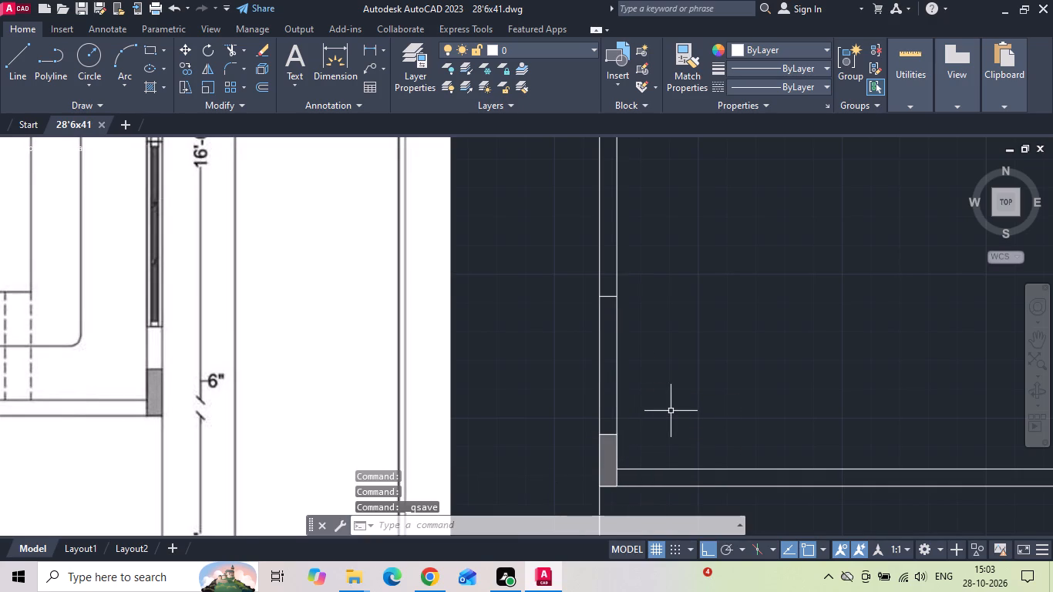
scroll(576, 412, "down", 2)
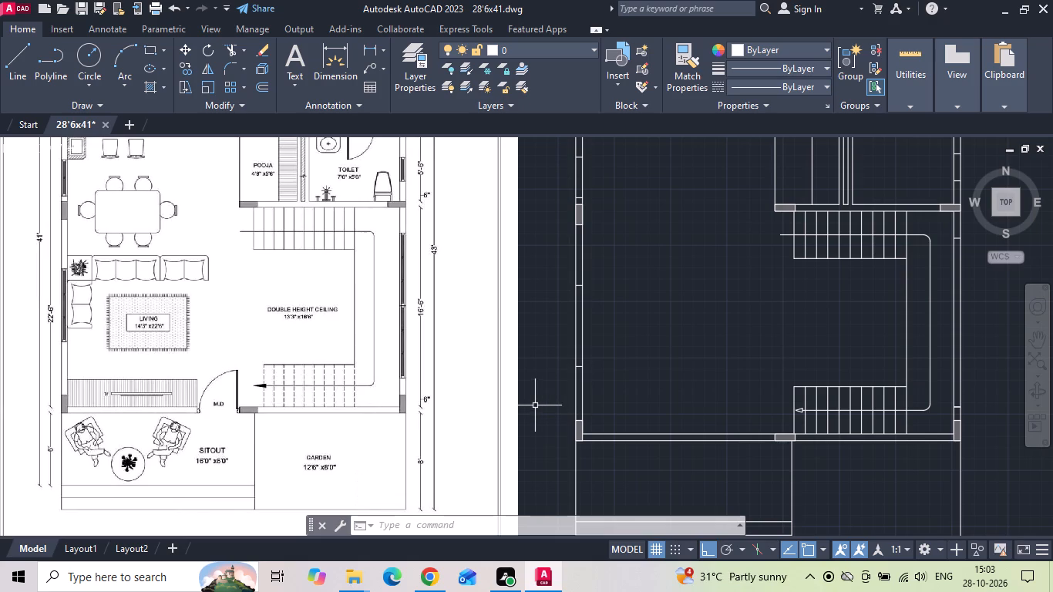
key("ctrl+s")
key("ctrl+s")
key("ctrl+s")
key("ctrl+s")
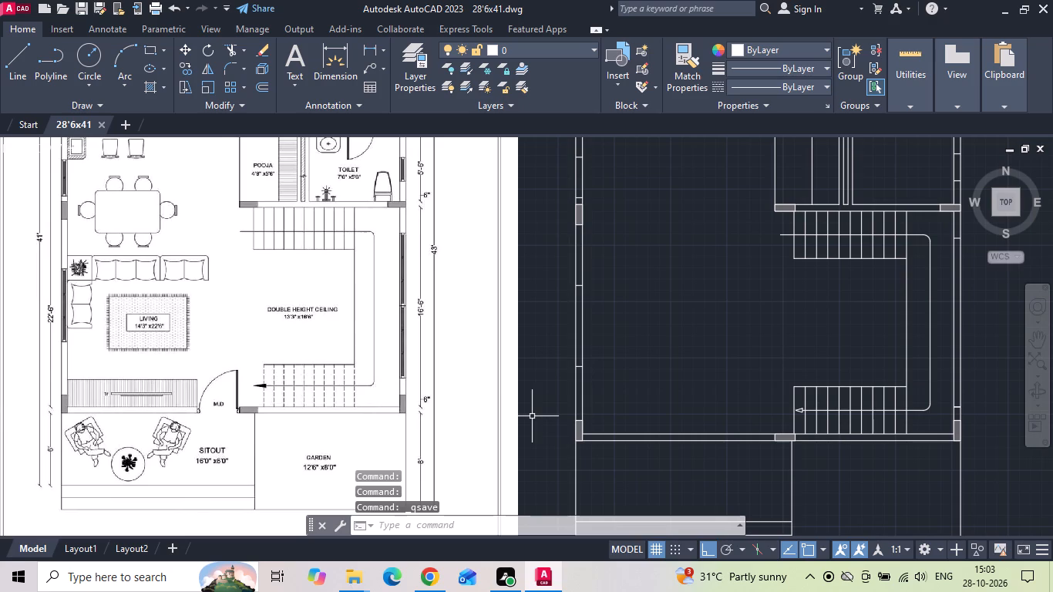
Draw a 2-inch by 2-inch rectangle in the living room beside the side window opening.
type("rec")
key("space")
scroll(596, 366, "up", 1)
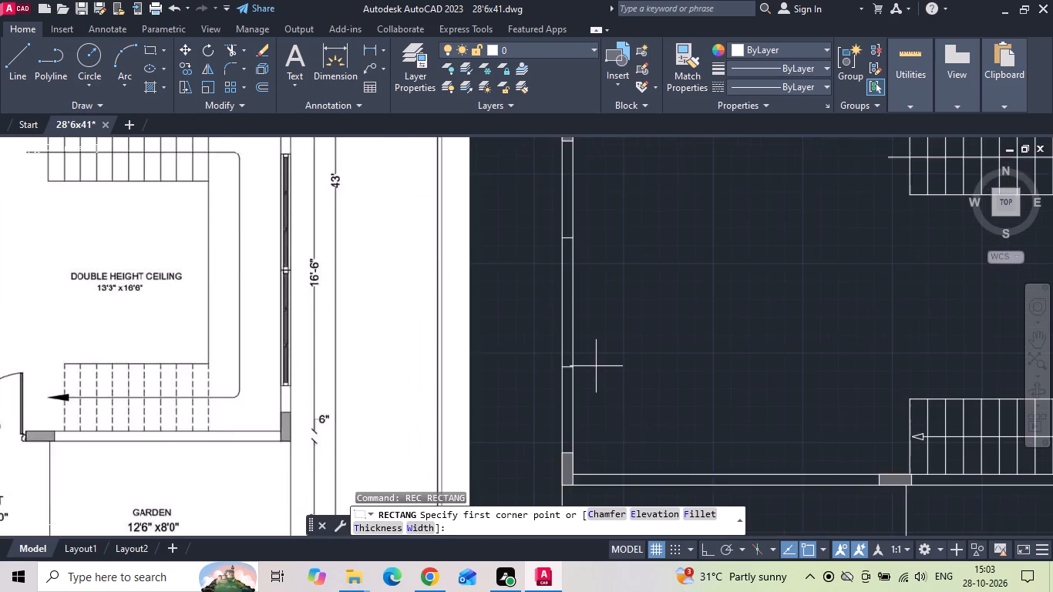
middle_click_drag(588, 365, 402, 385)
left_click_drag(433, 292, 499, 352)
type("d 2")
key("Return")
key("2")
key("Return")
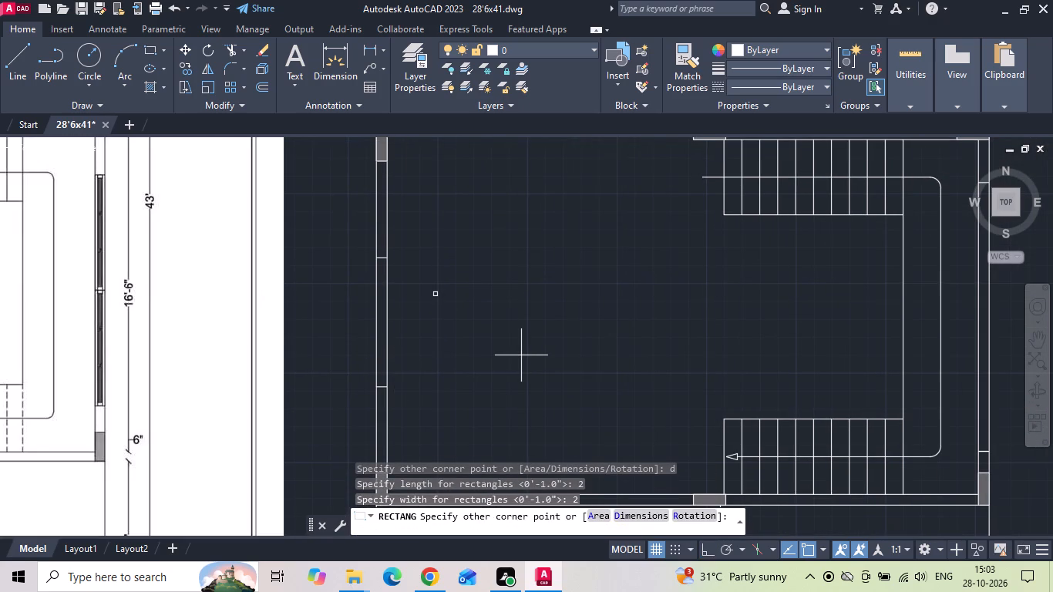
left_click(521, 355)
scroll(441, 288, "up", 3)
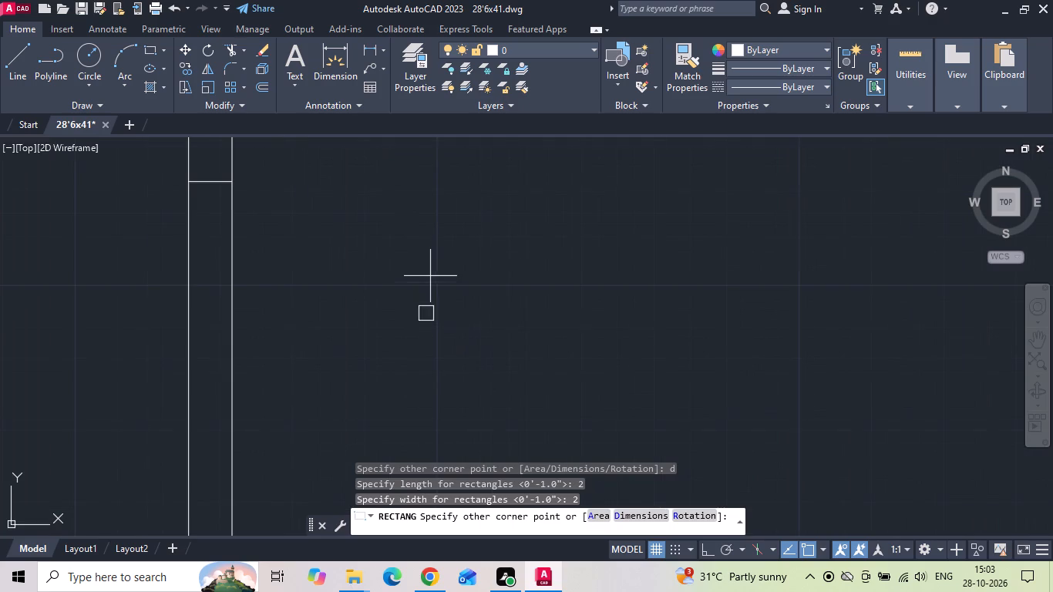
left_click(409, 271)
Move the square by its top edge's midpoint to the midpoint of a living room window jamb, inside the wall thickness.
left_click_drag(417, 267, 398, 336)
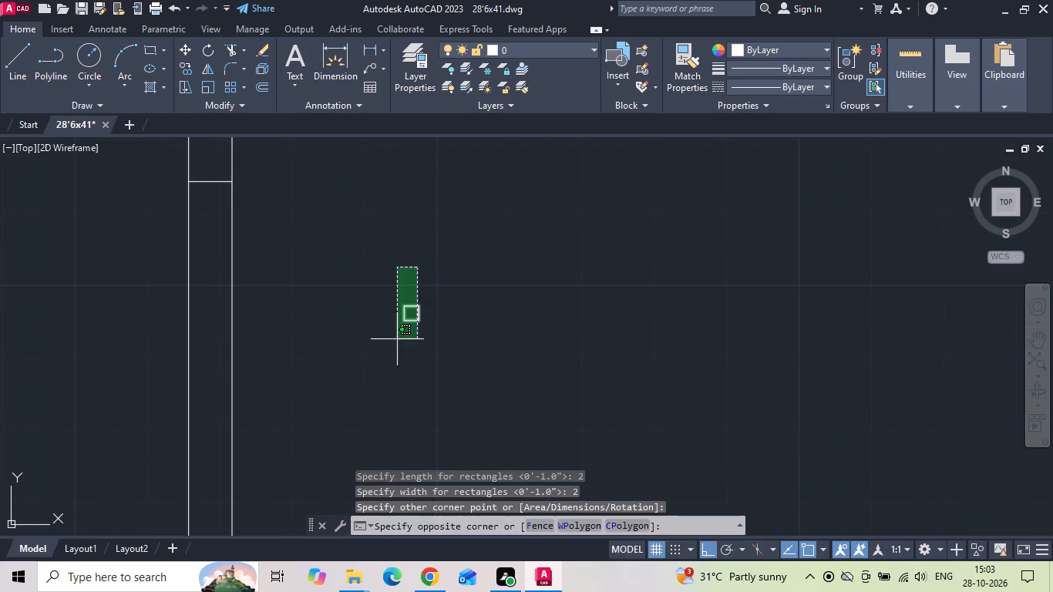
left_click(395, 343)
right_click(366, 223)
left_click(419, 274)
scroll(415, 277, "up", 1)
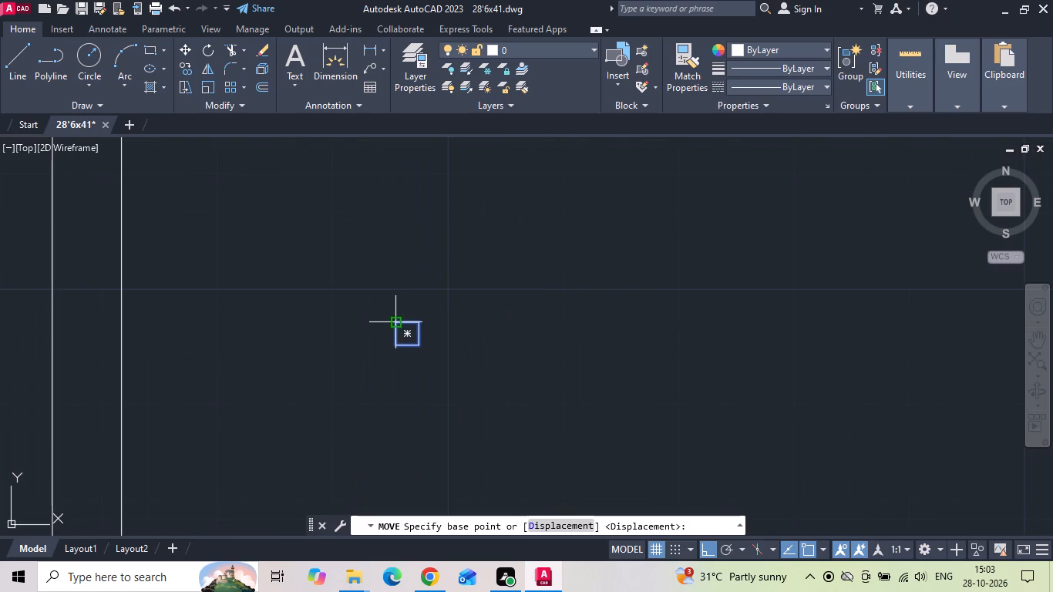
left_click(410, 320)
scroll(462, 341, "down", 1)
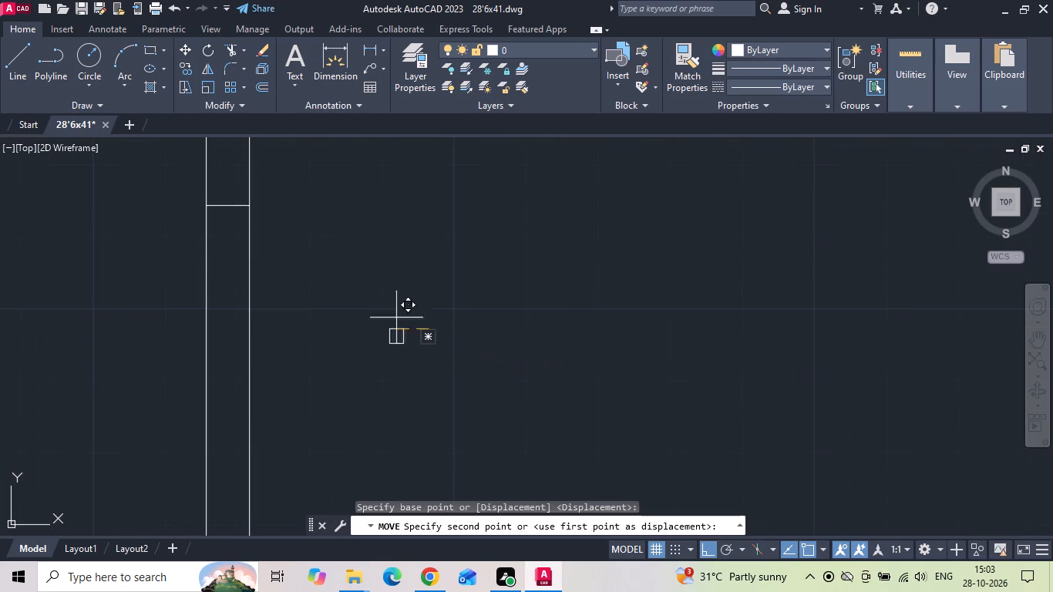
left_click(224, 208)
scroll(210, 206, "up", 3)
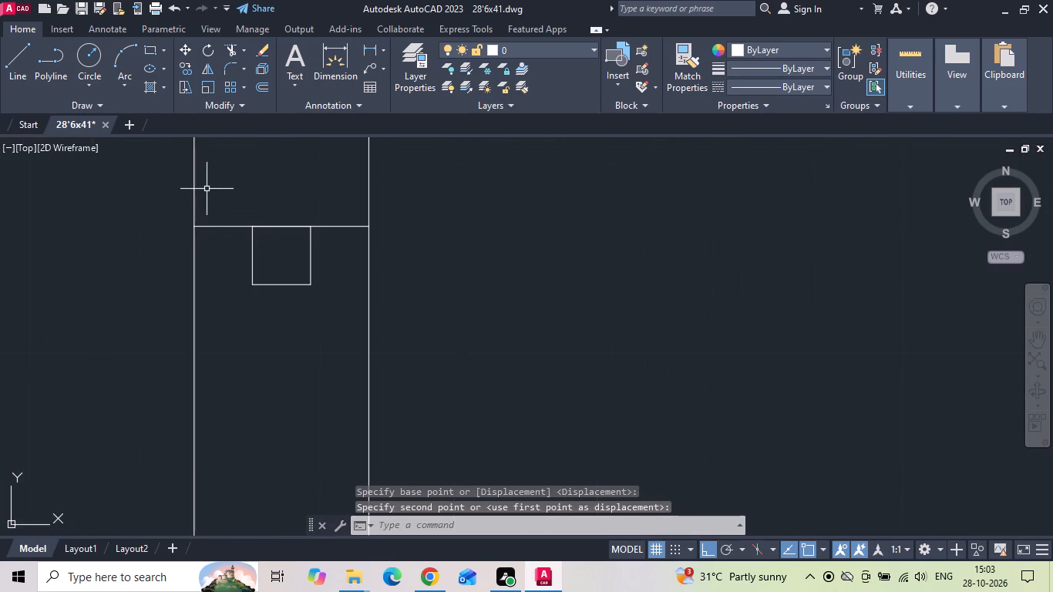
key("Escape")
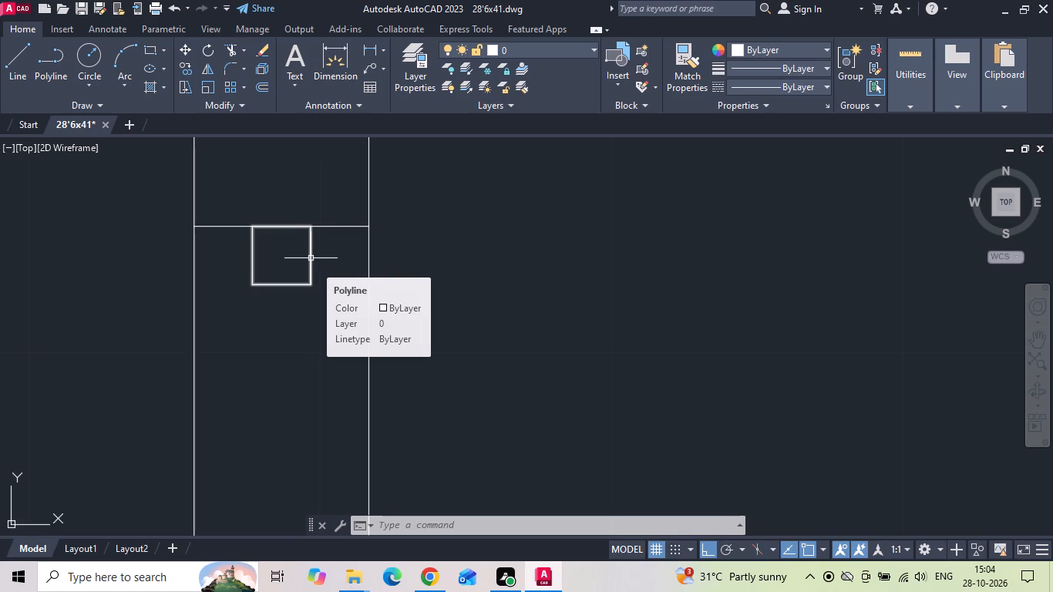
Stretch the square's front edge and its room-side edge outward by 1 inch each.
scroll(381, 288, "down", 4)
scroll(469, 372, "down", 2)
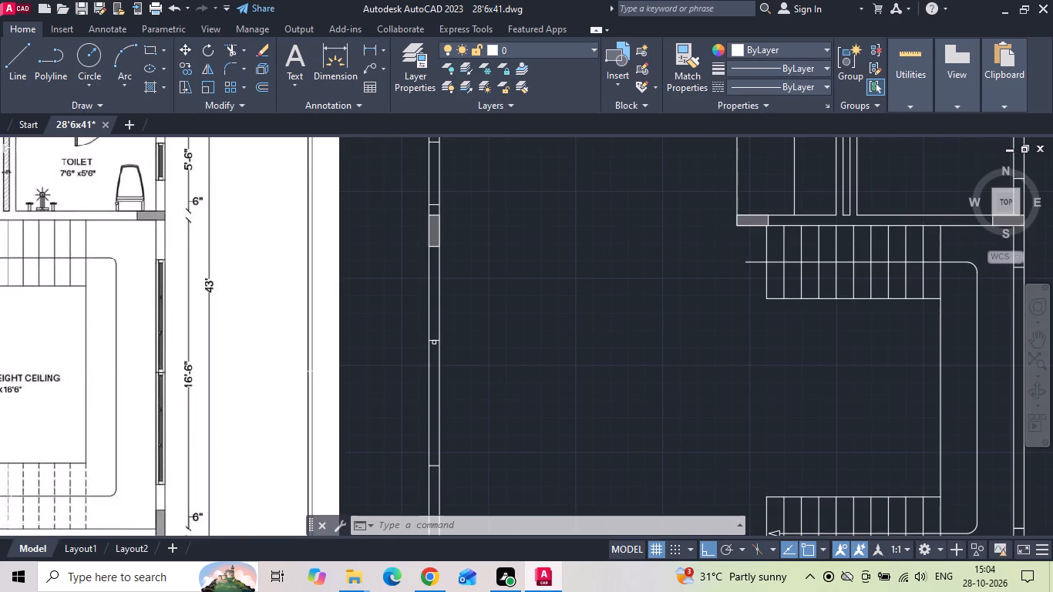
scroll(147, 254, "up", 4)
scroll(151, 255, "down", 4)
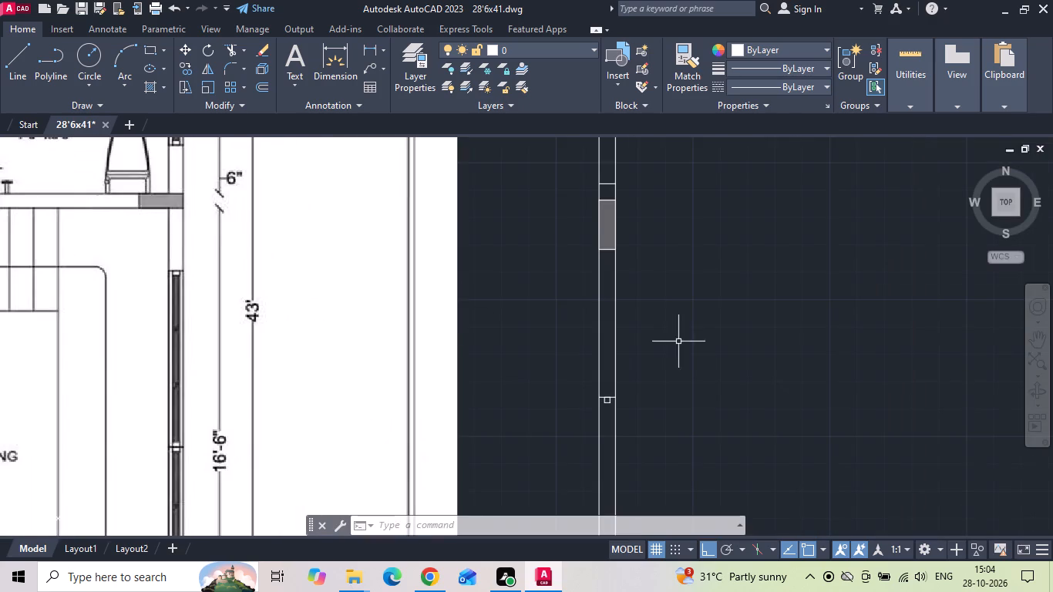
scroll(637, 415, "up", 3)
scroll(558, 400, "up", 3)
left_click(413, 285)
left_click(402, 265)
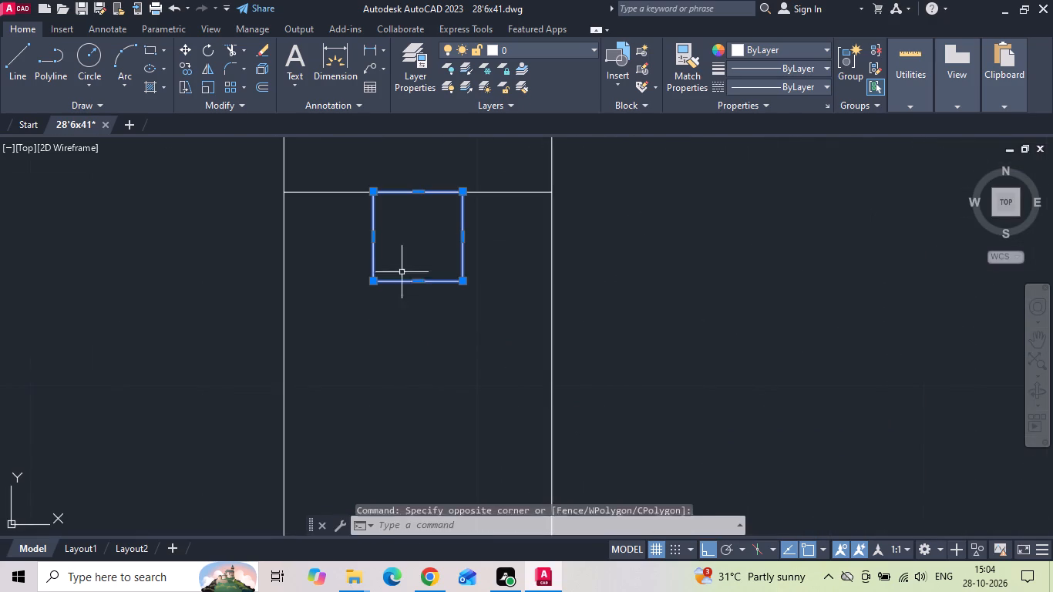
left_click_drag(419, 284, 419, 305)
type("1")
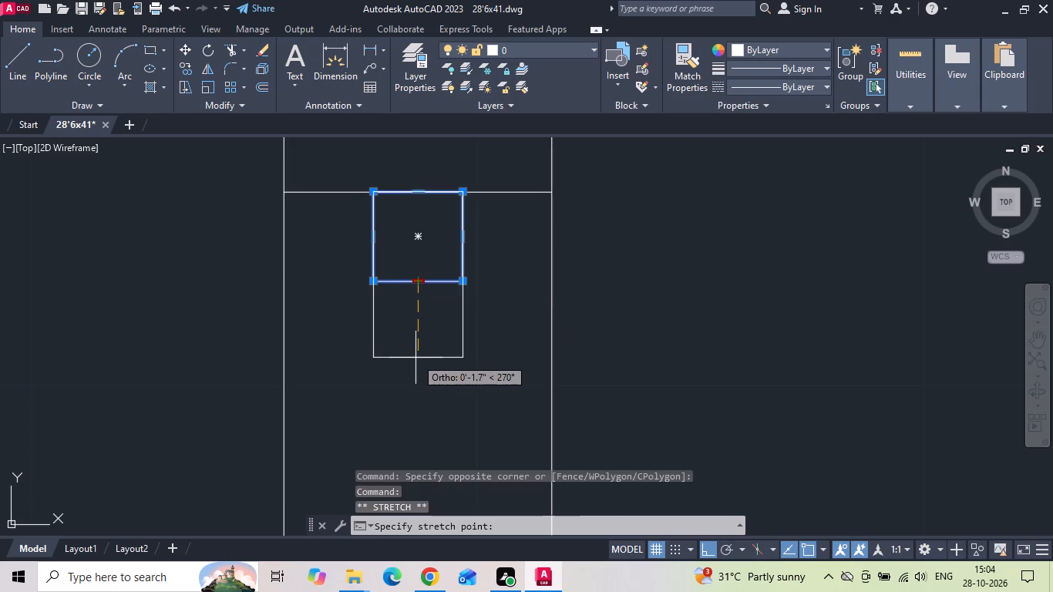
key("space")
left_click_drag(465, 261, 477, 265)
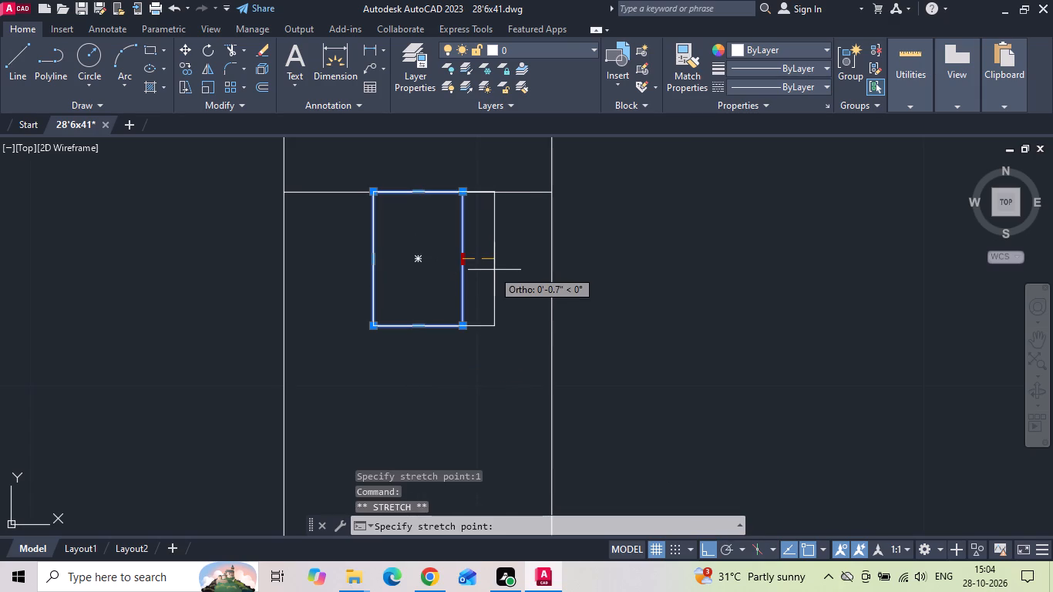
type("1")
key("space")
key("Escape")
Move the enlarged square by its top edge's midpoint to the rear jamb's midpoint, centring it in the wall.
left_click_drag(513, 272, 493, 270)
left_click(459, 271)
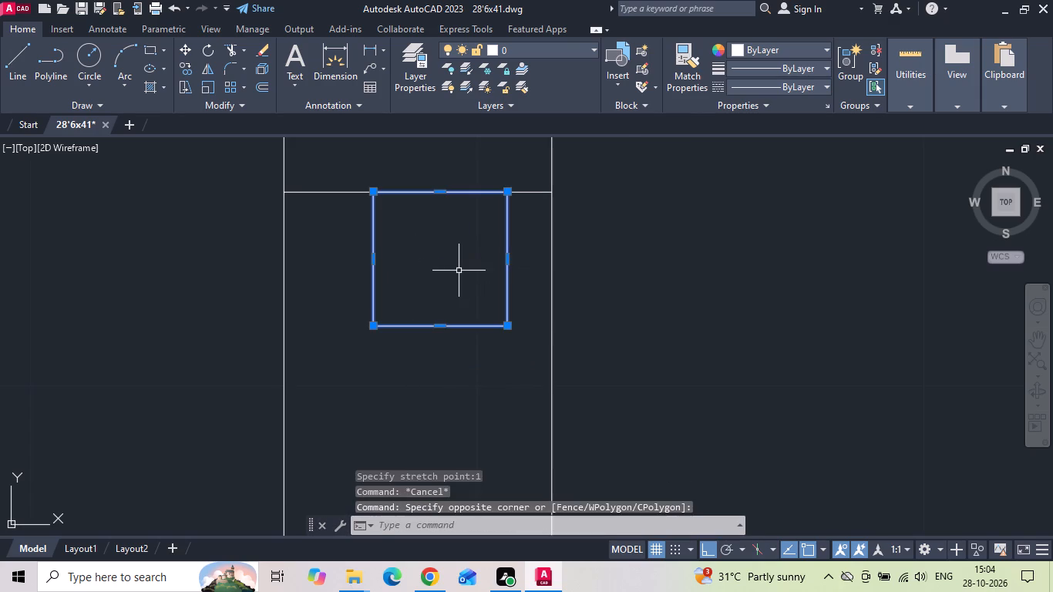
right_click(458, 271)
left_click(484, 281)
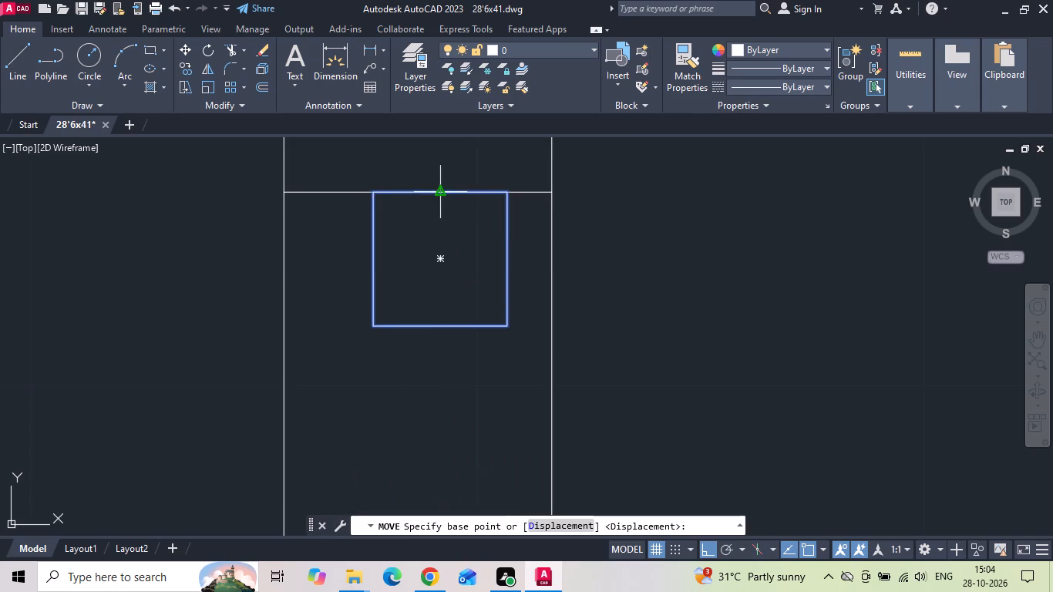
left_click(443, 195)
left_click(419, 194)
Copy the square window frame post to the front jamb, placing its bottom edge's midpoint at the jamb's midpoint.
left_click_drag(493, 259, 423, 279)
left_click(411, 279)
right_click(411, 279)
left_click(449, 296)
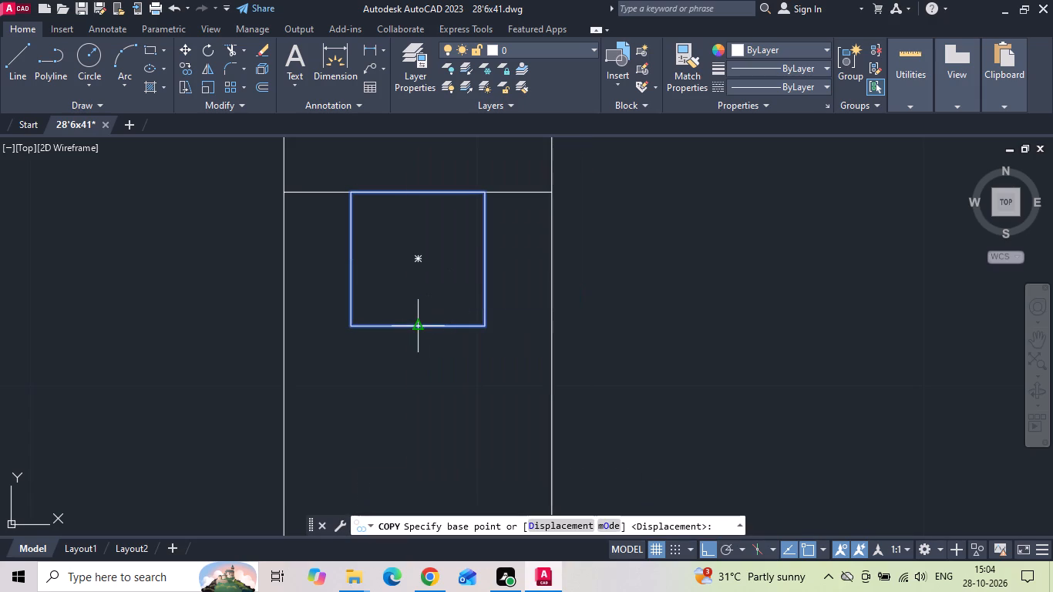
left_click(418, 323)
scroll(409, 221, "down", 7)
scroll(412, 363, "up", 5)
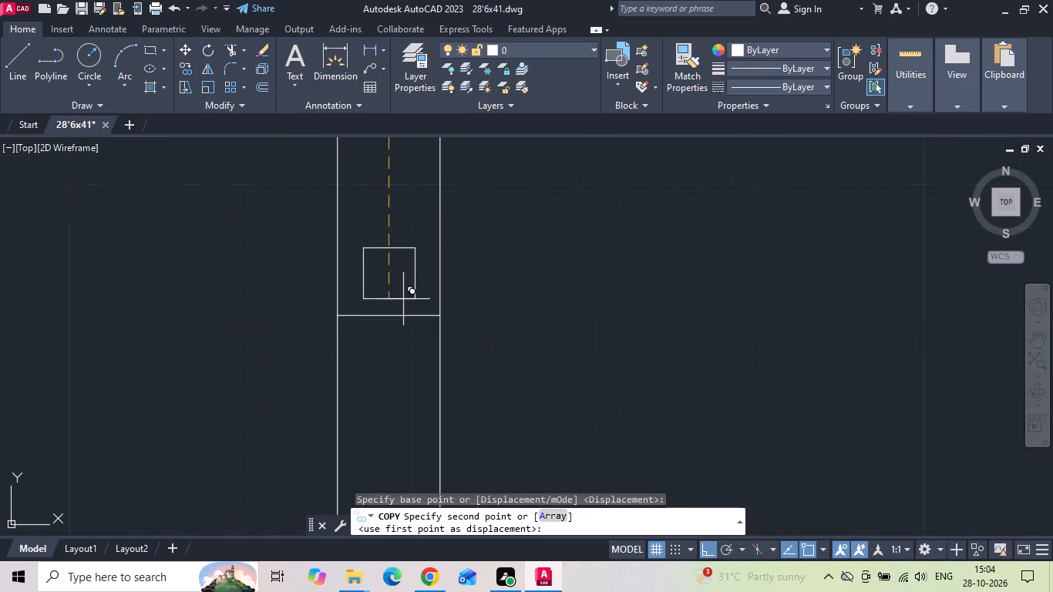
left_click(390, 311)
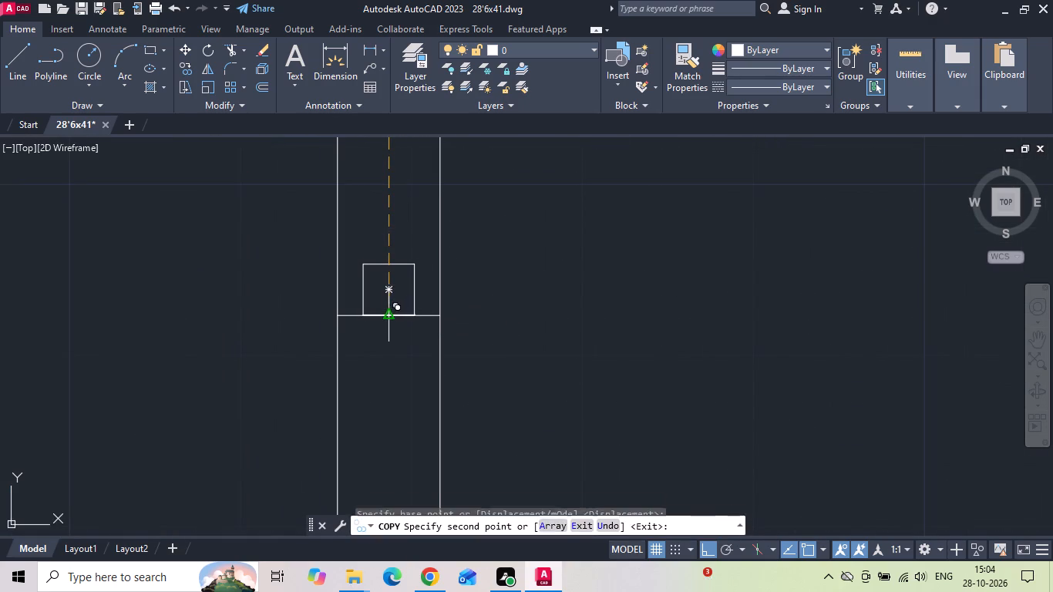
key("Escape")
Draw the outer frame line of the living room side window between the facing outer corners of its front and rear posts.
scroll(392, 354, "down", 3)
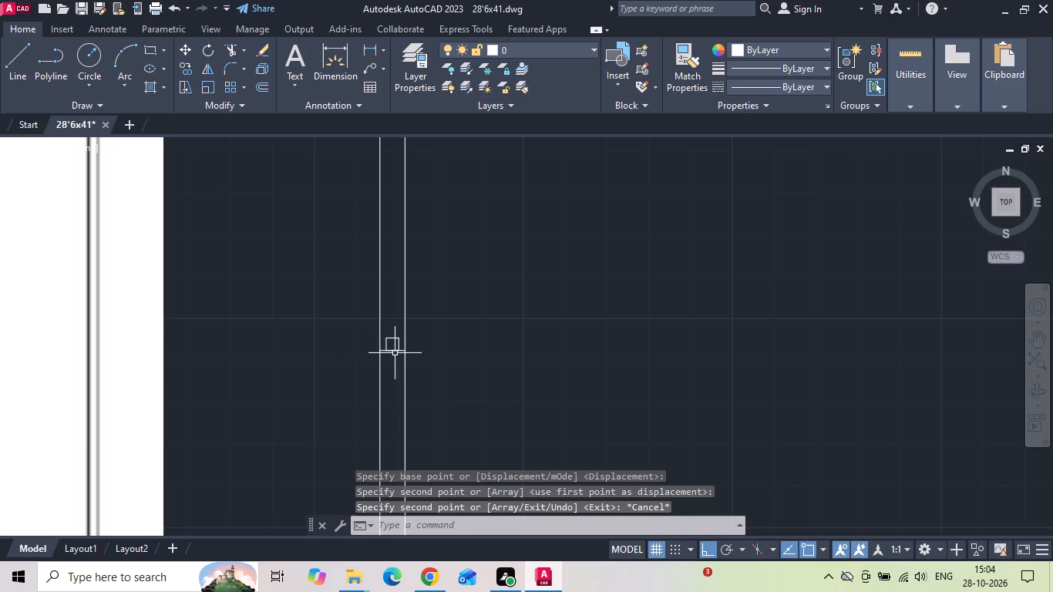
type("l")
key("space")
scroll(394, 341, "up", 3)
left_click(358, 341)
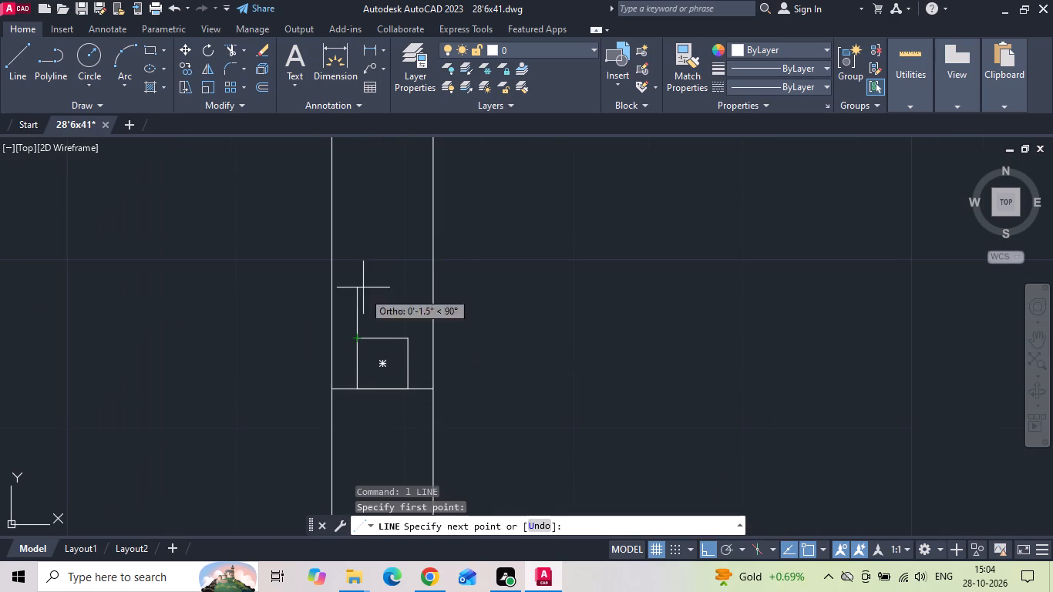
middle_click_drag(362, 284, 362, 460)
middle_click_drag(341, 293, 330, 419)
middle_click_drag(321, 271, 321, 457)
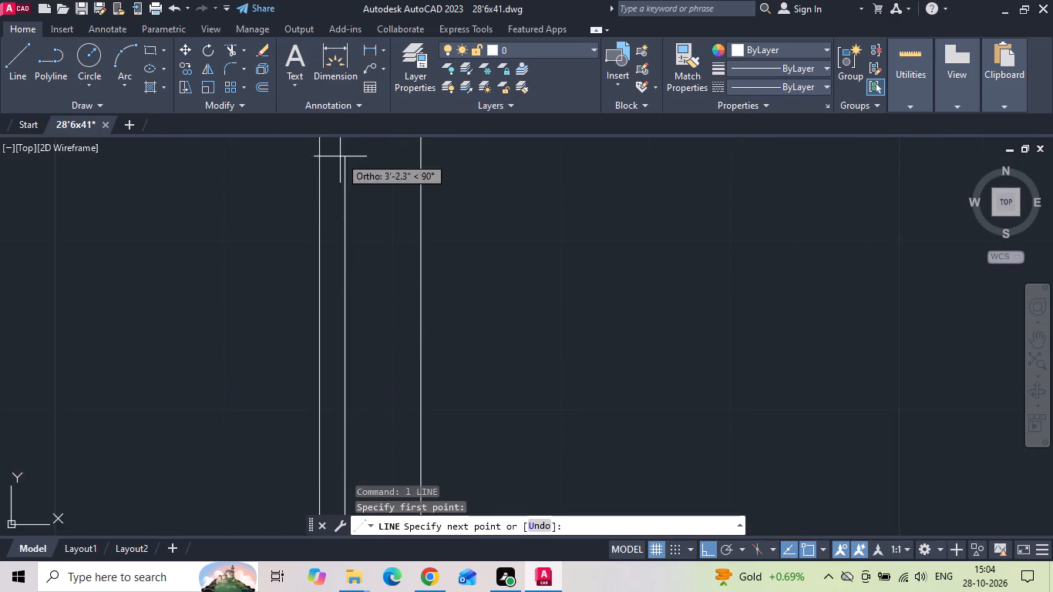
middle_click_drag(341, 183, 325, 476)
middle_click_drag(321, 348, 304, 495)
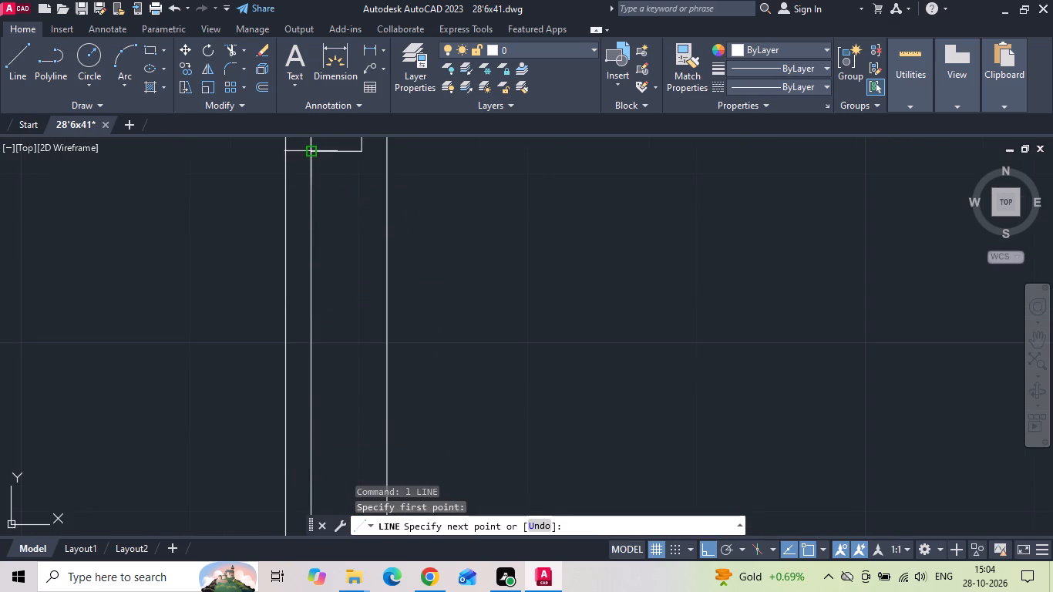
left_click(311, 153)
key("space")
key("Escape")
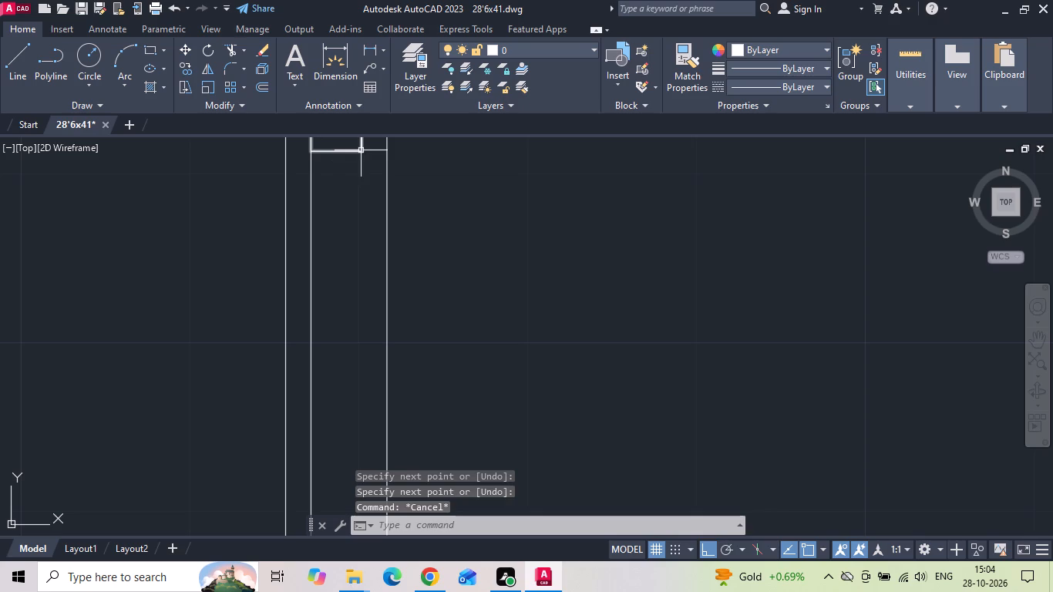
key("Escape")
Offset the living room window's outer frame line 3 inches toward the room to form the inner frame line.
type("o")
key("space")
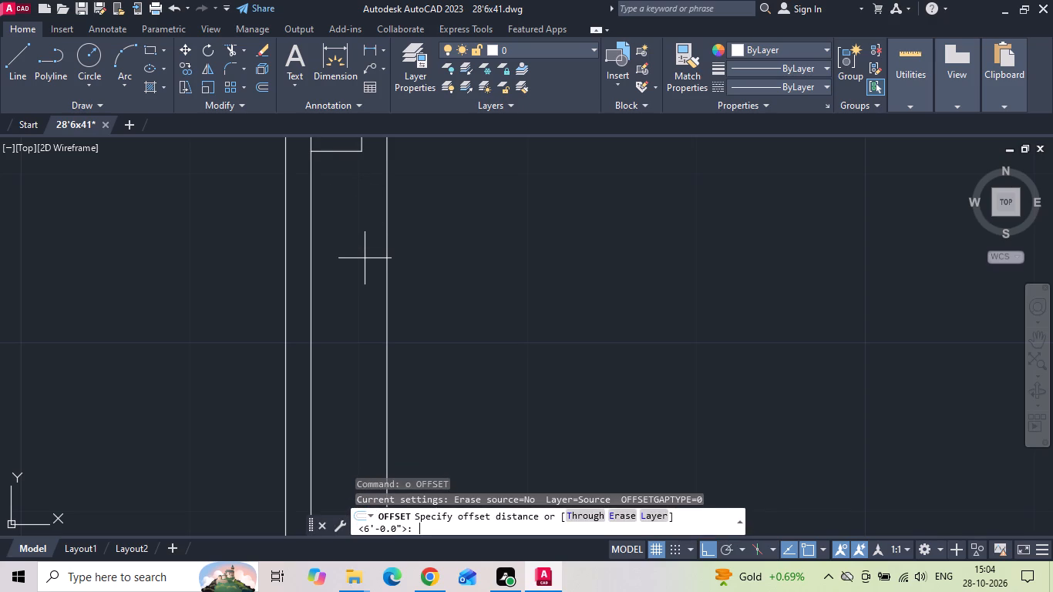
key("3")
key("space")
left_click_drag(311, 314, 322, 305)
left_click(338, 287)
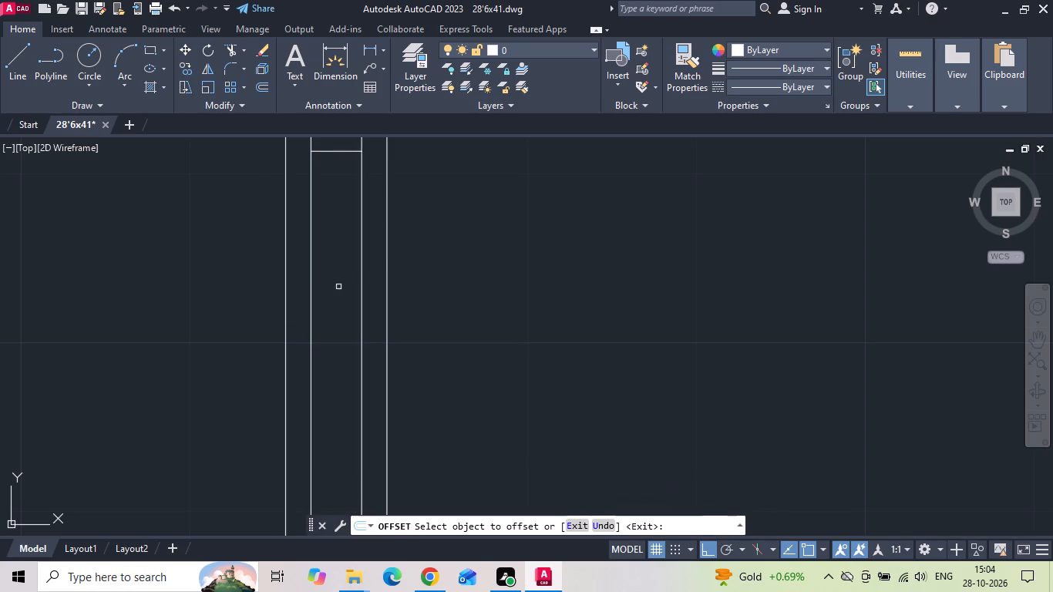
scroll(567, 246, "down", 6)
scroll(441, 259, "up", 3)
key("Escape")
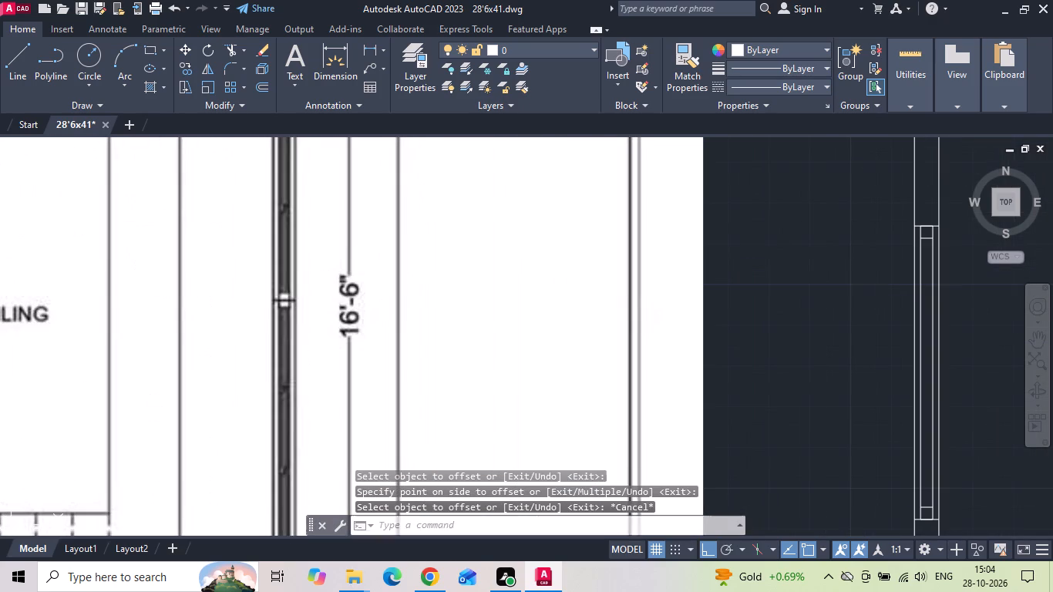
Hatch the area between the living room window's two frame lines and posts with solid black (0,0,0).
scroll(392, 294, "down", 4)
scroll(188, 314, "up", 3)
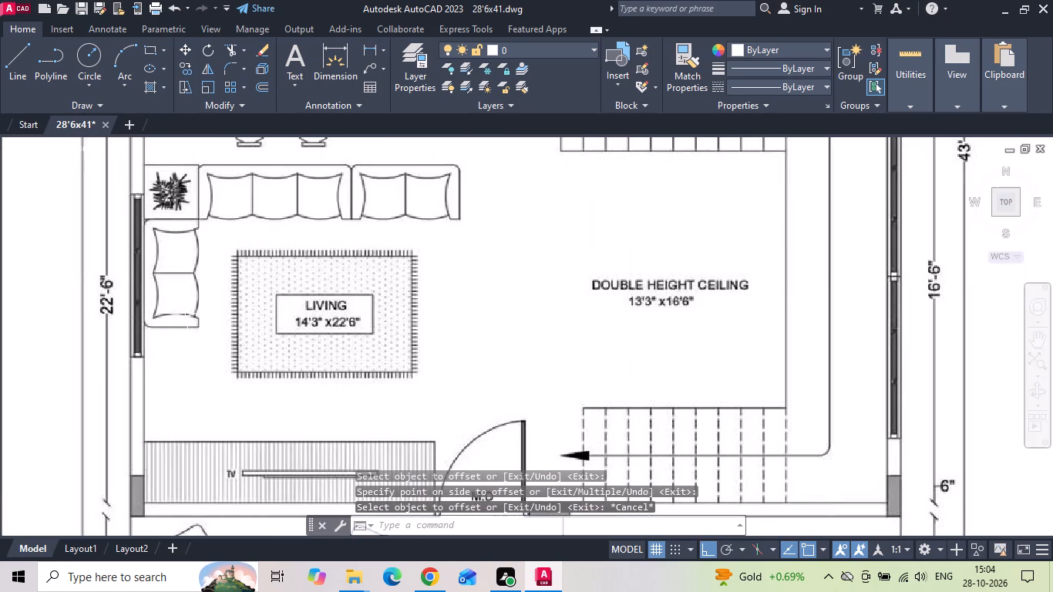
scroll(184, 313, "down", 2)
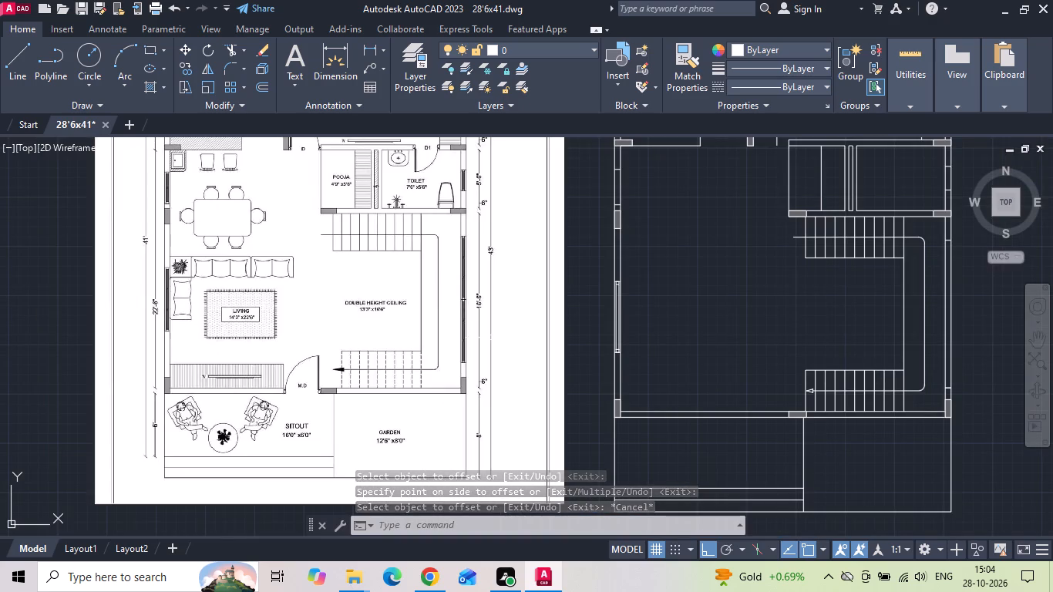
scroll(580, 336, "up", 1)
key("h")
key("space")
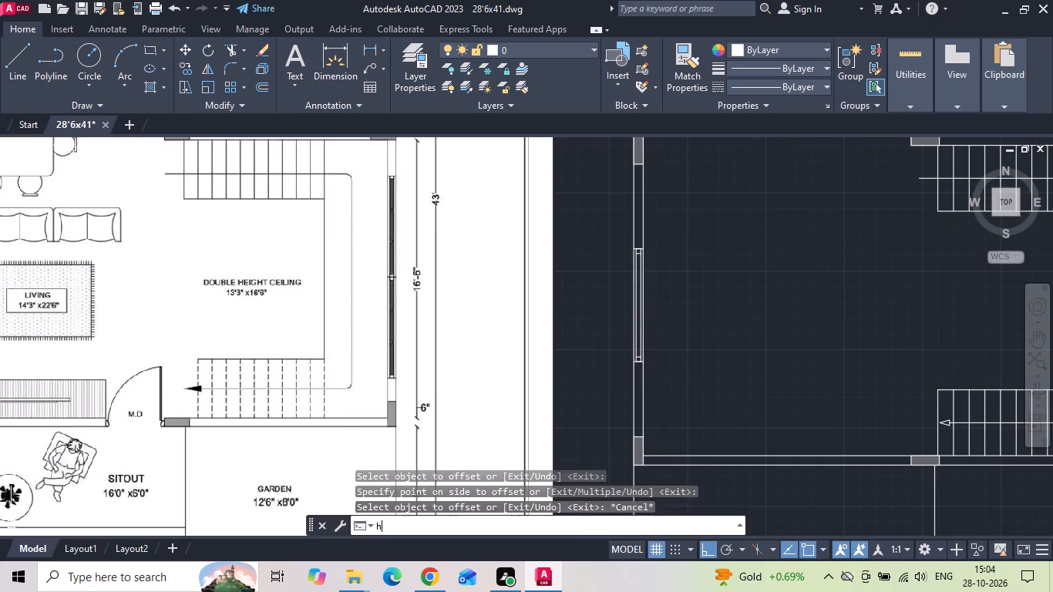
scroll(576, 302, "up", 1)
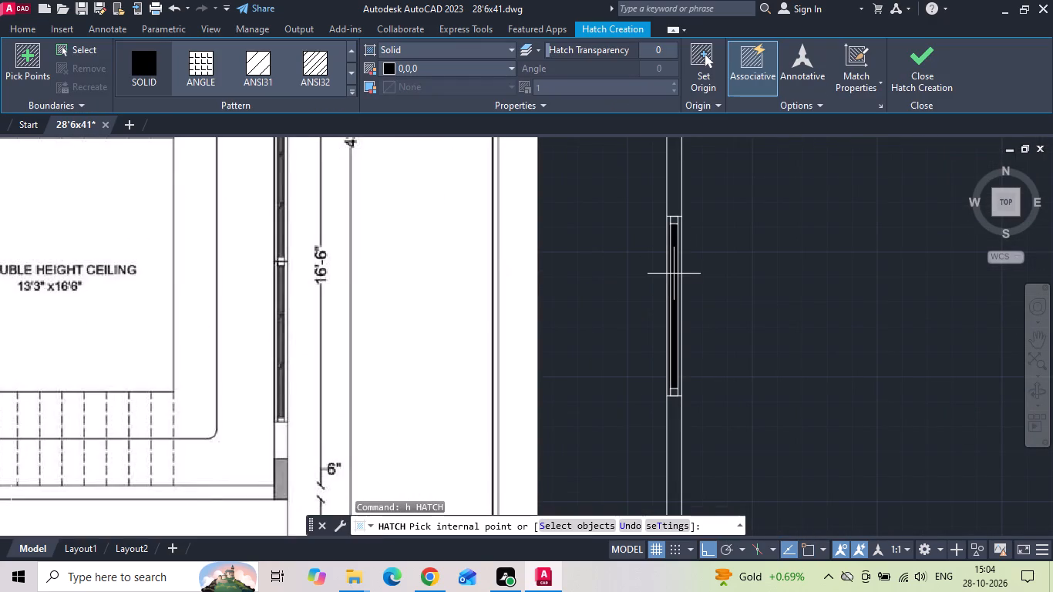
left_click(674, 274)
key("space")
key("Escape")
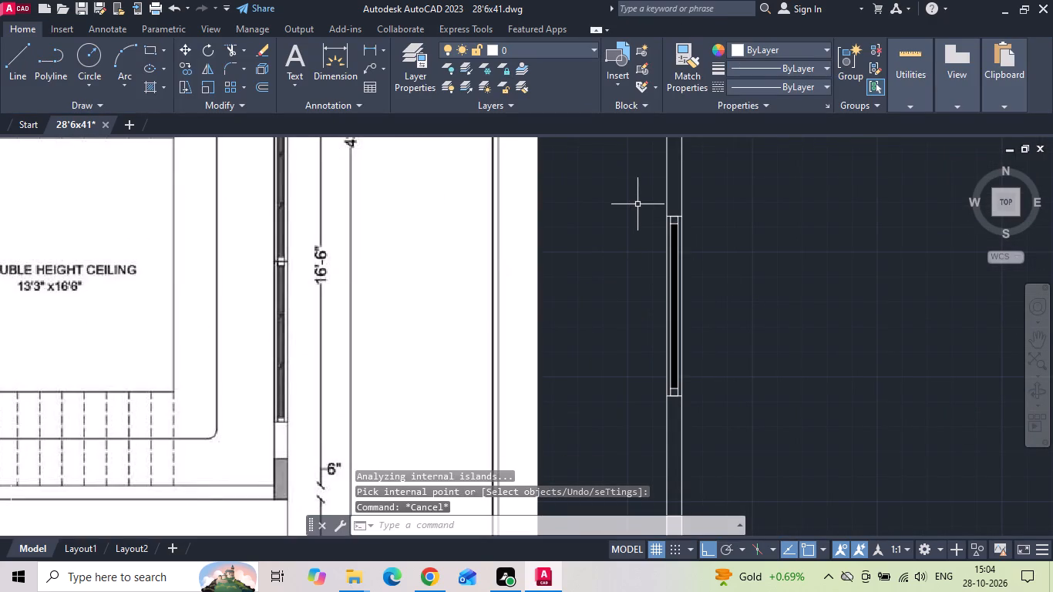
Copy the living room window's rear post from the outer jamb corner to the matching rear jamb corner of the kitchen side window.
scroll(669, 215, "up", 6)
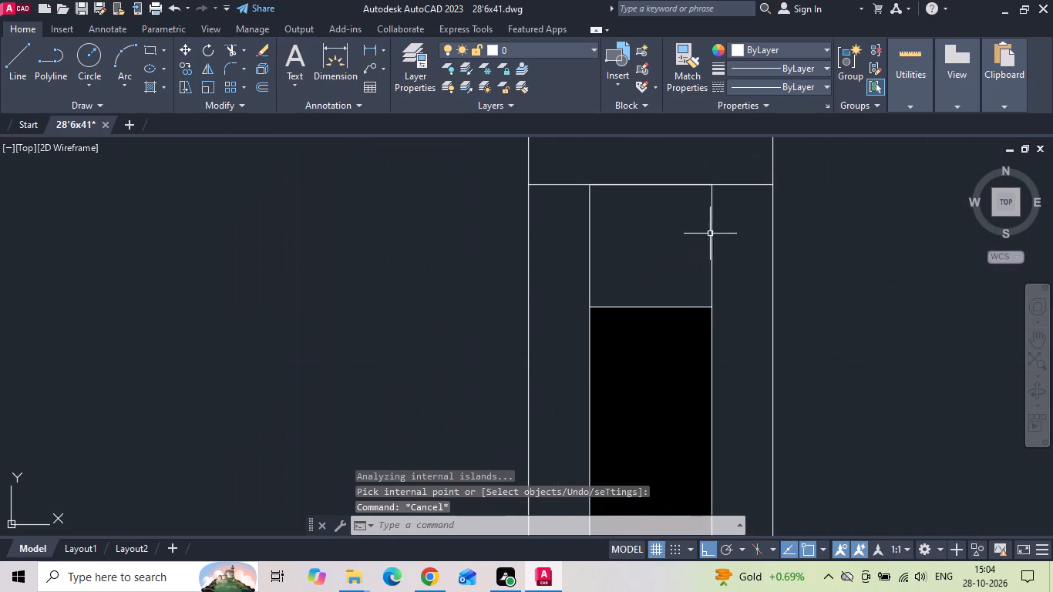
left_click(715, 231)
left_click(671, 234)
right_click(668, 235)
left_click(697, 300)
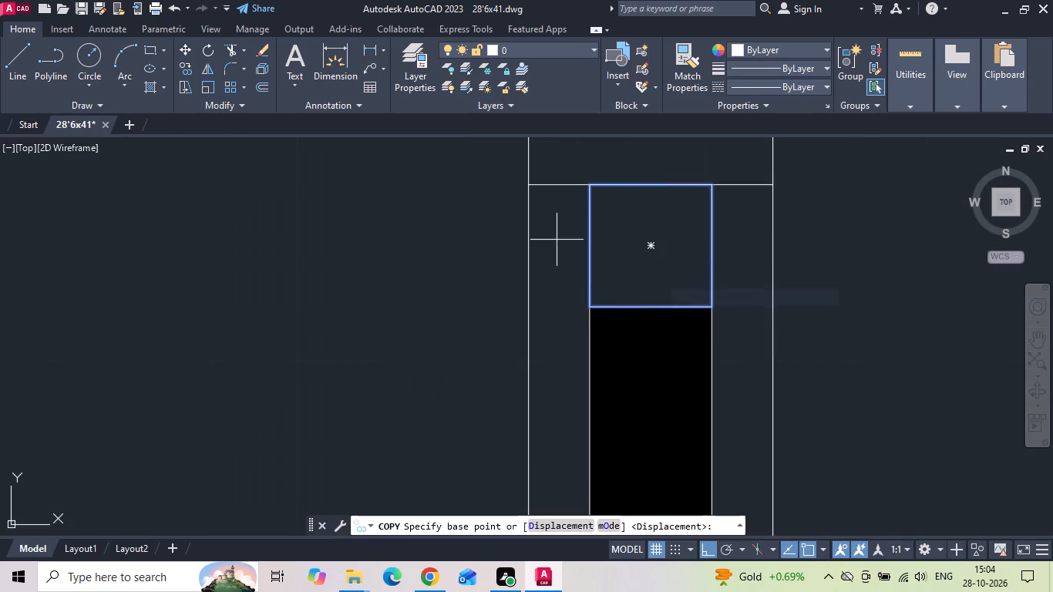
left_click(531, 186)
scroll(552, 372, "down", 8)
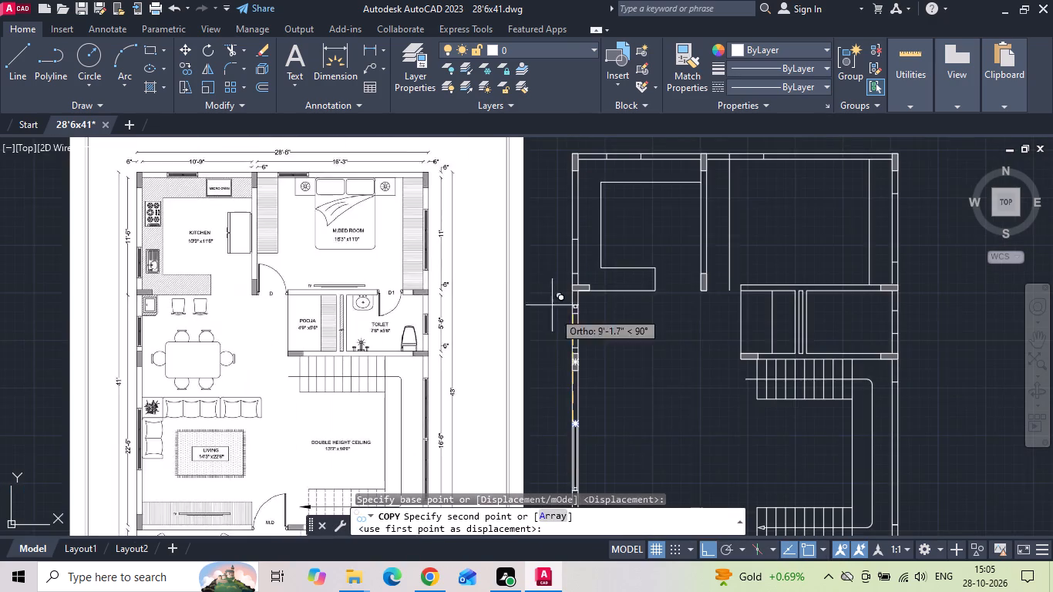
scroll(552, 257, "up", 1)
middle_click_drag(590, 200, 580, 314)
scroll(569, 276, "up", 2)
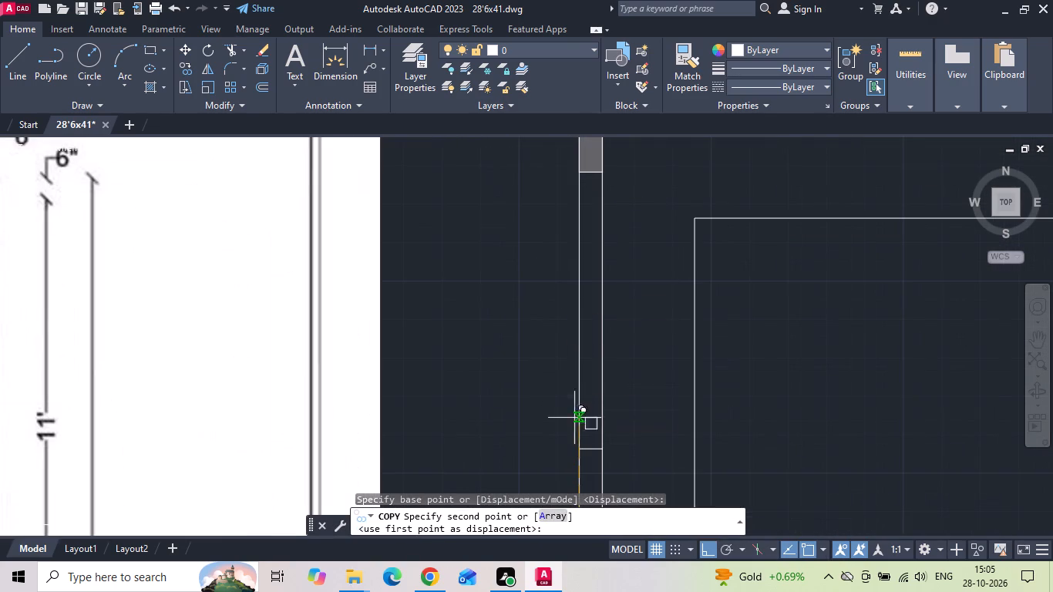
middle_click_drag(560, 275, 550, 217)
scroll(580, 420, "up", 3)
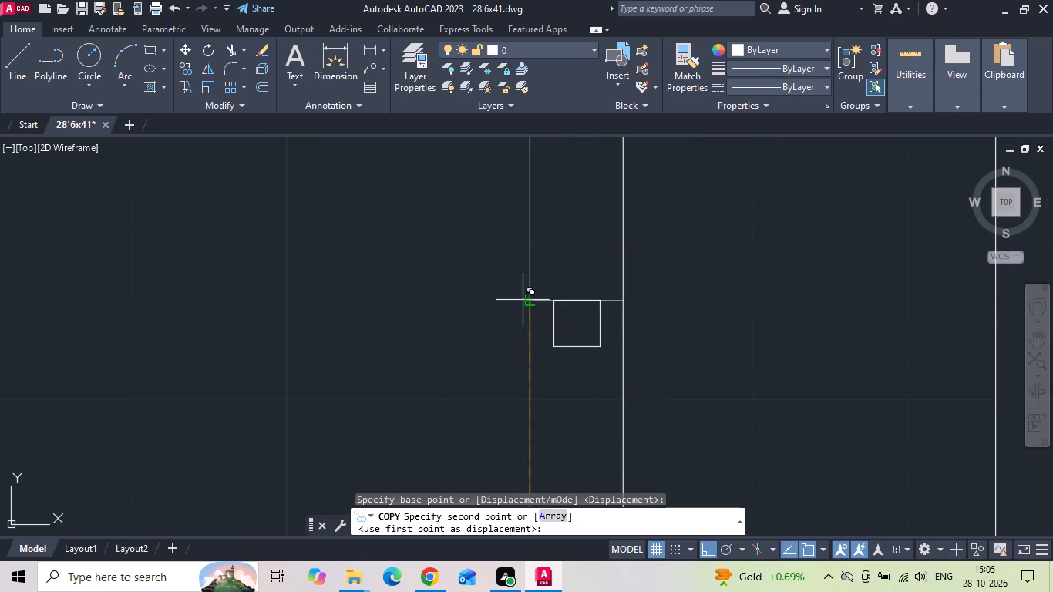
left_click(527, 298)
Place further copies of the rear post at the rear jambs of the bedroom, toilet and double-height area side windows.
scroll(441, 297, "down", 3)
middle_click_drag(631, 275, 109, 318)
scroll(654, 268, "down", 3)
scroll(809, 231, "up", 3)
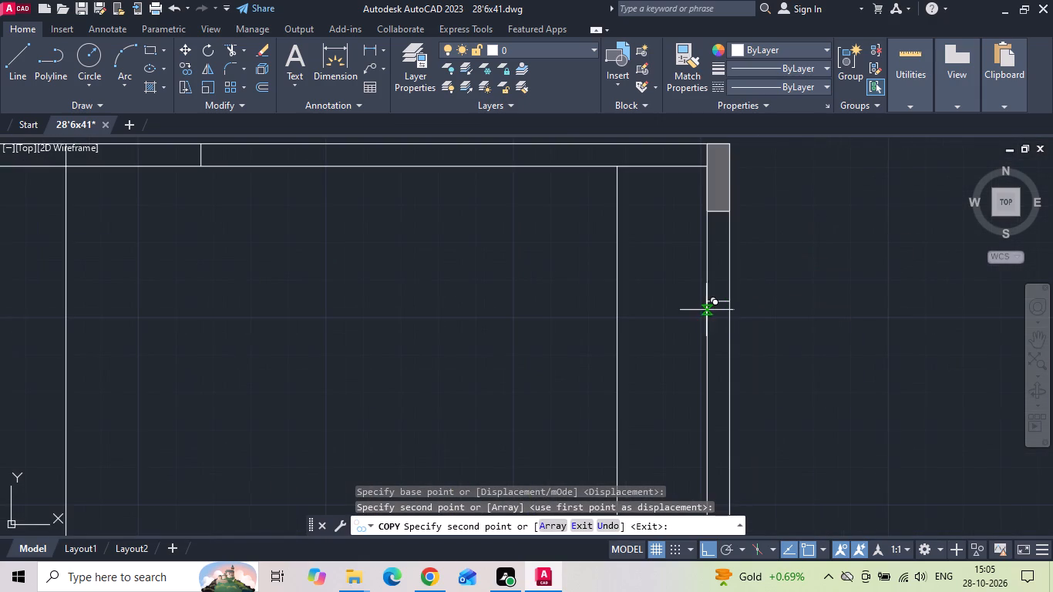
left_click(706, 303)
scroll(608, 203, "down", 3)
scroll(650, 424, "up", 1)
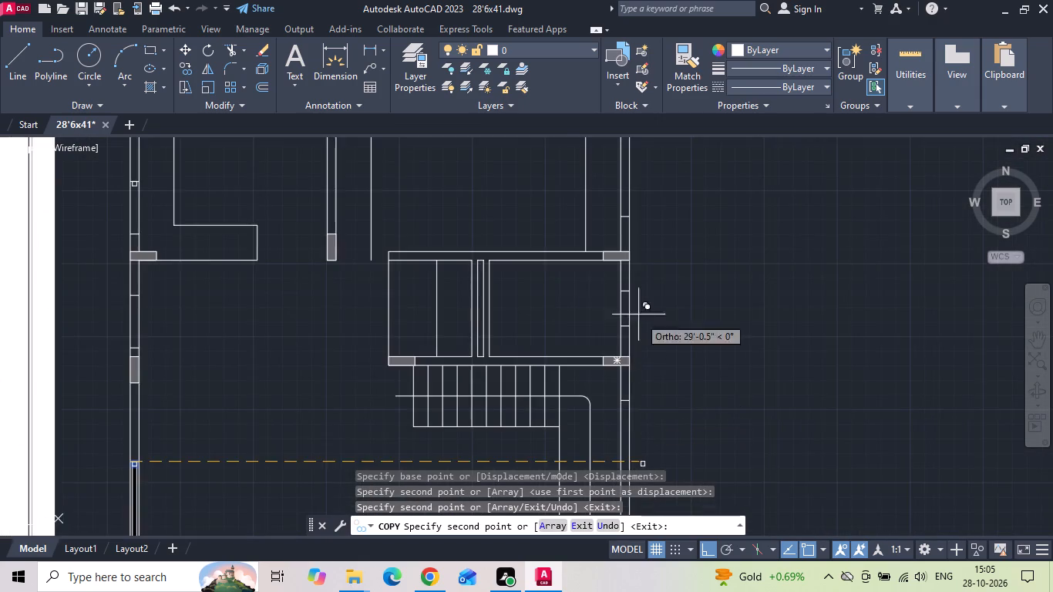
scroll(634, 304, "up", 2)
left_click(599, 272)
scroll(605, 232, "down", 3)
scroll(607, 321, "up", 4)
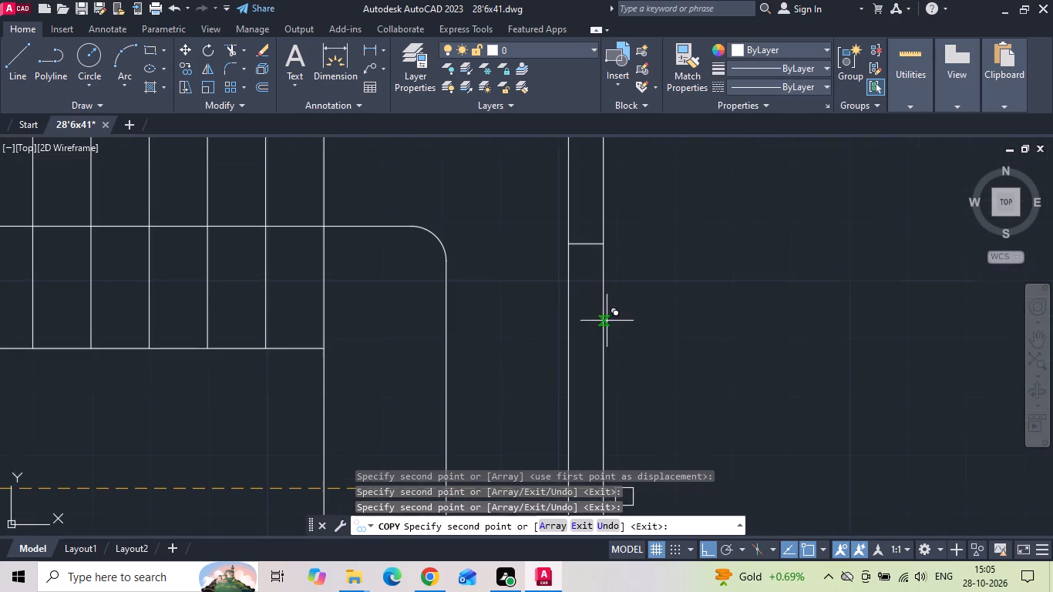
left_click(570, 246)
scroll(648, 197, "down", 4)
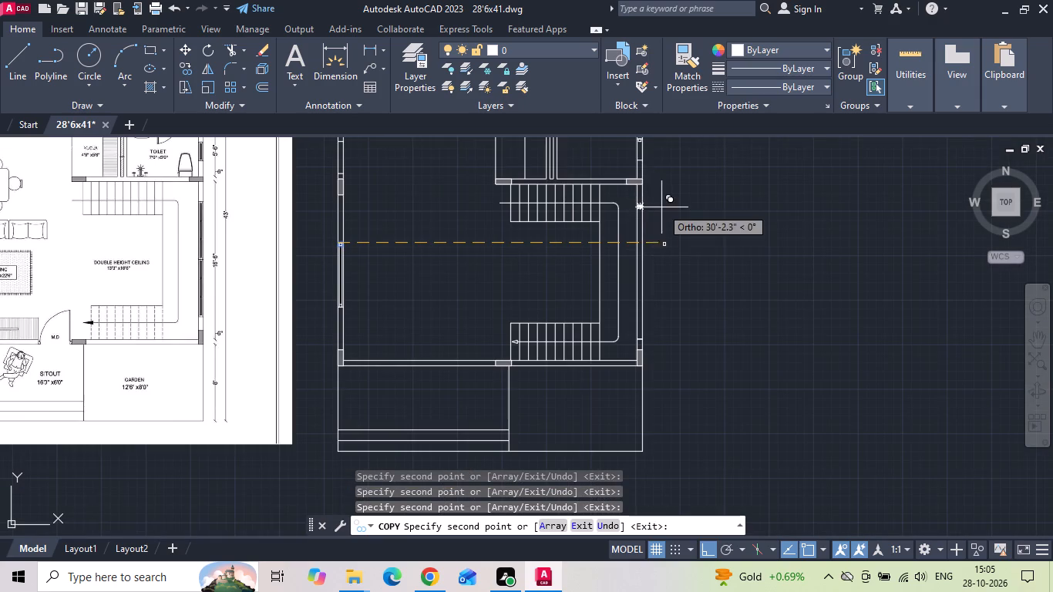
key("Escape")
Copy the living room window's front post from the room-side jamb corner to the double-height area window's front outer jamb corner.
scroll(328, 297, "up", 3)
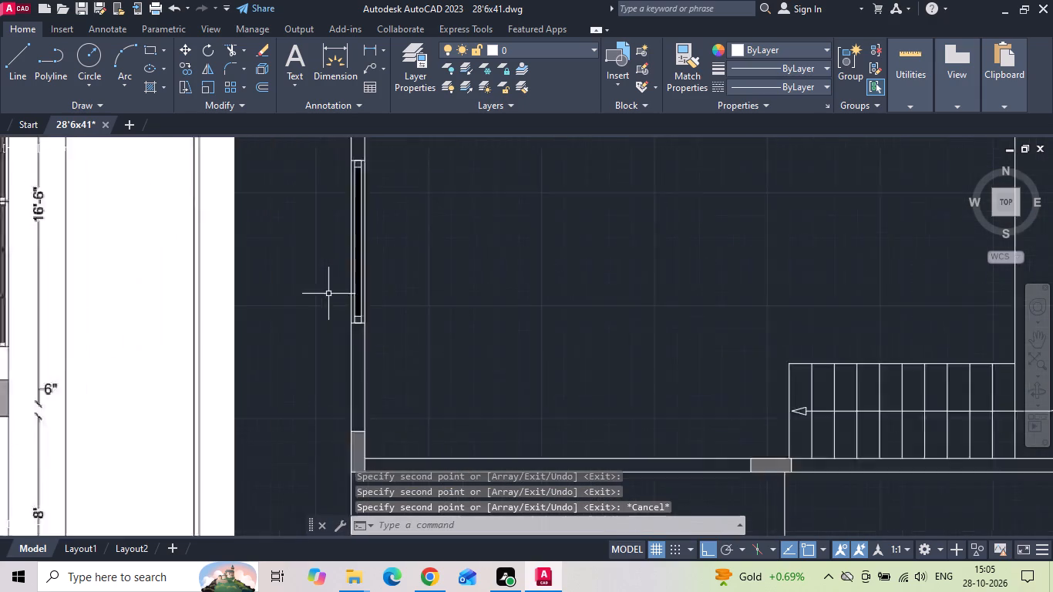
scroll(328, 294, "up", 1)
scroll(437, 356, "up", 3)
left_click_drag(326, 358, 318, 361)
left_click(307, 360)
right_click(304, 359)
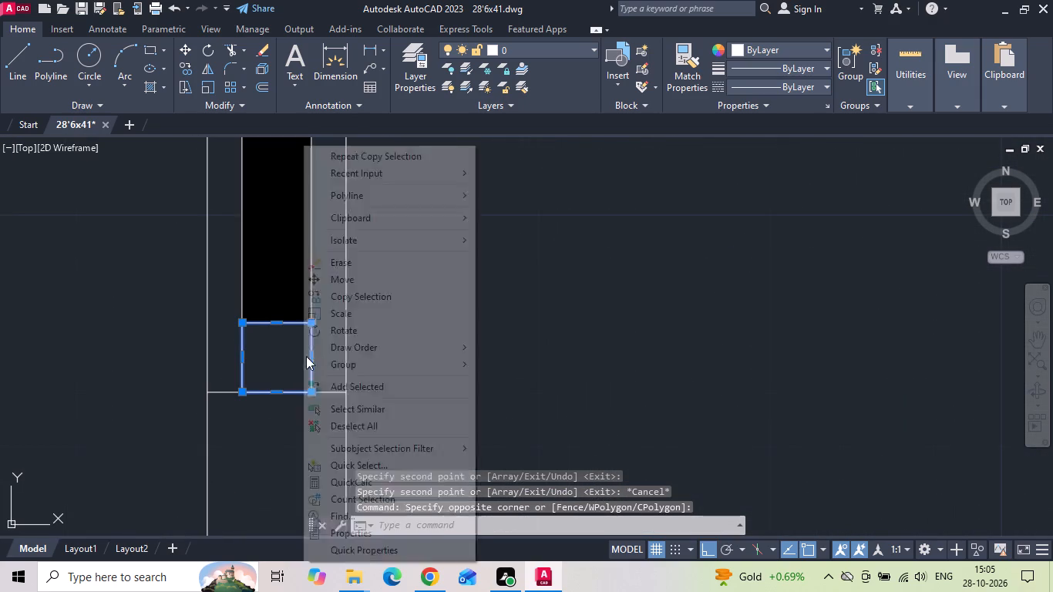
left_click(372, 296)
left_click(348, 390)
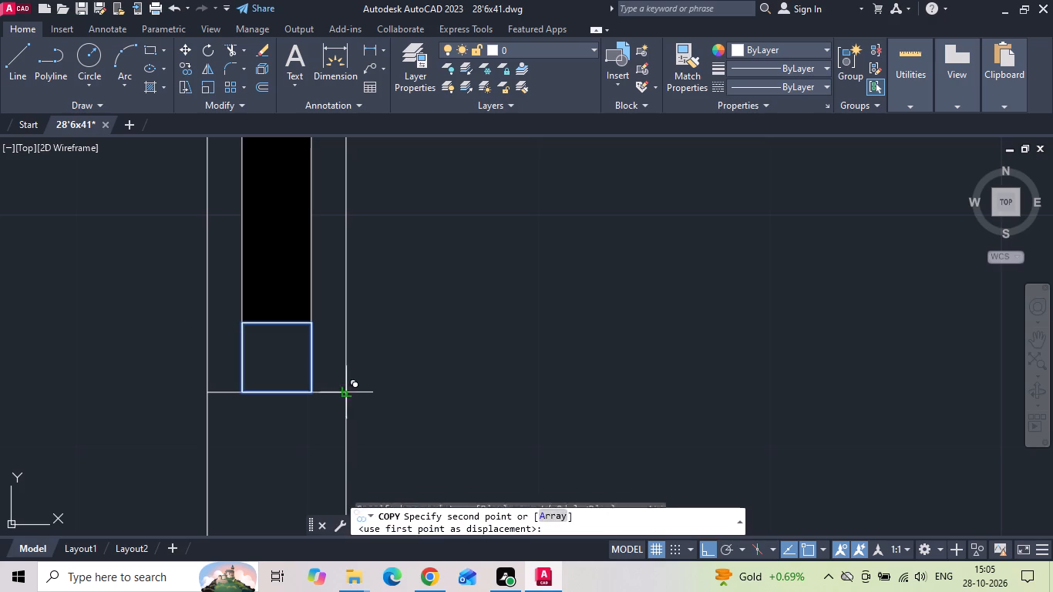
scroll(252, 366, "down", 4)
scroll(376, 341, "down", 2)
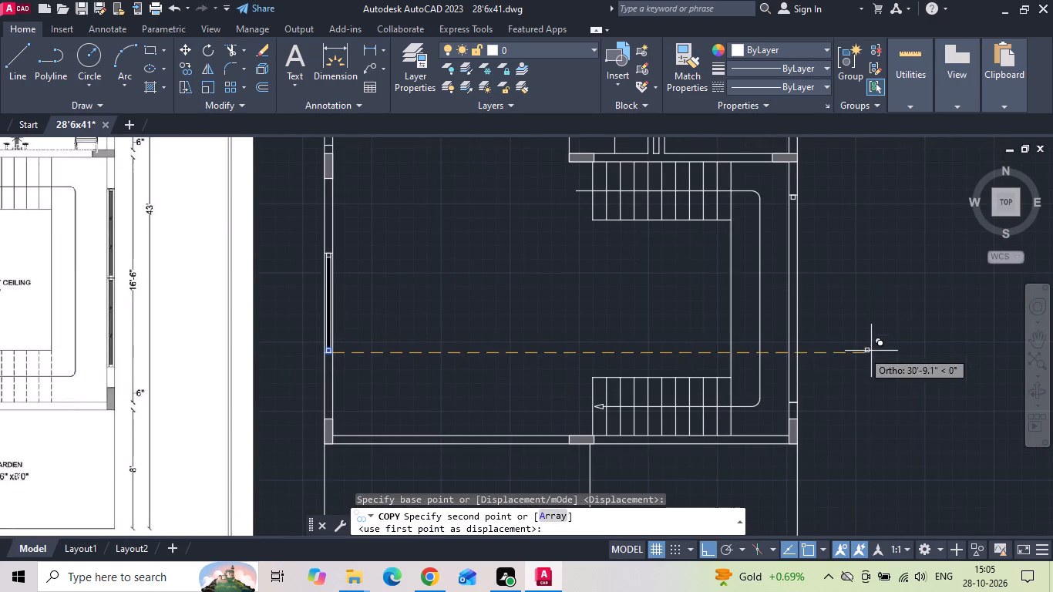
scroll(893, 362, "up", 3)
middle_click_drag(554, 447, 533, 347)
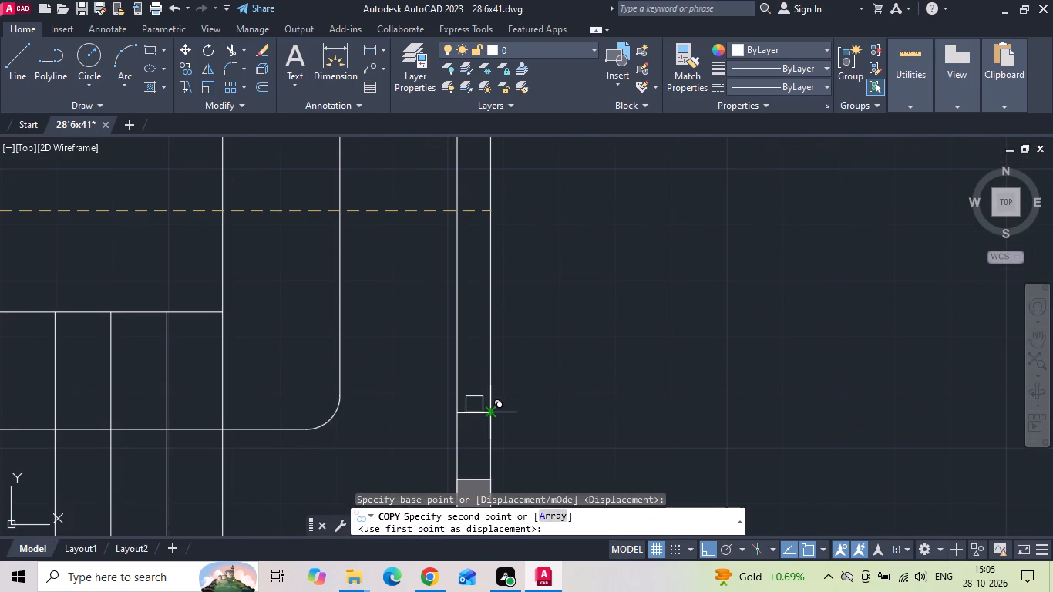
left_click(491, 412)
Place further copies of the front post at the front jambs of the toilet and bedroom side windows.
scroll(494, 446, "down", 3)
scroll(493, 175, "up", 4)
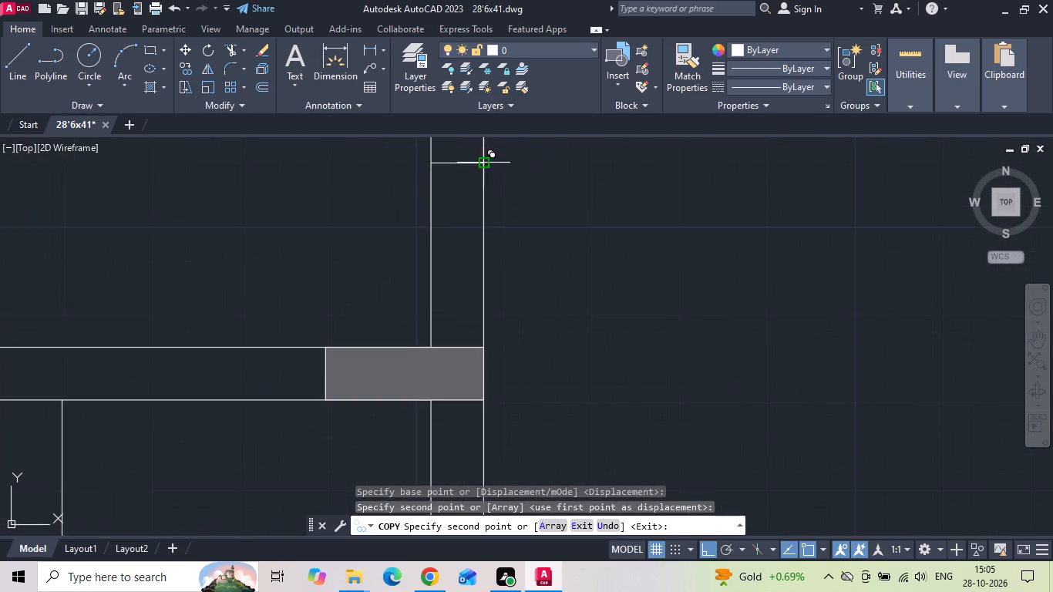
left_click_drag(486, 161, 486, 170)
scroll(567, 458, "down", 1)
scroll(566, 394, "down", 2)
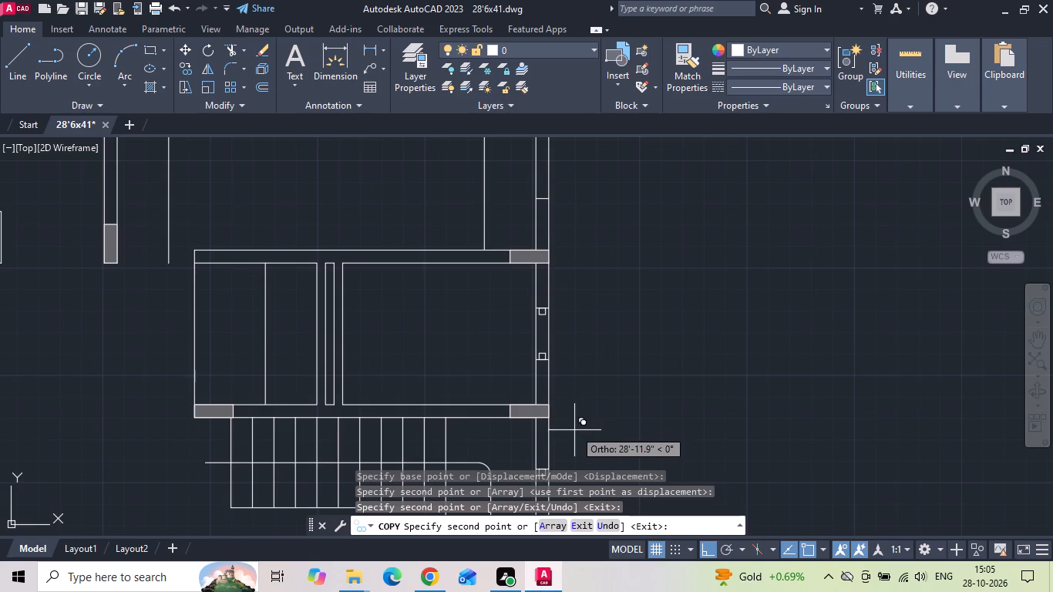
scroll(551, 175, "up", 3)
left_click(538, 272)
scroll(617, 375, "down", 4)
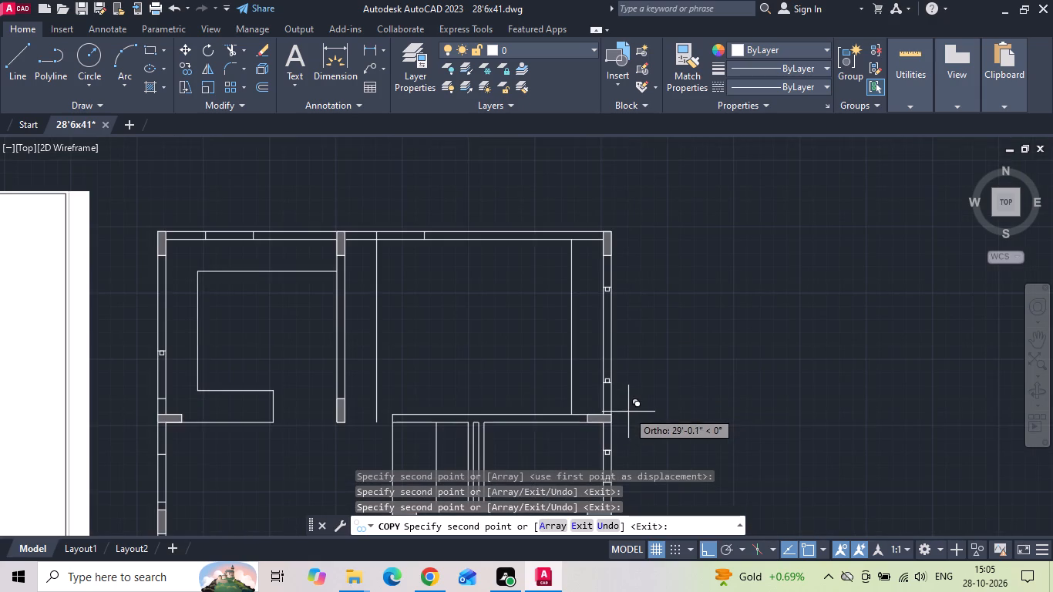
Place further copies of the front post at the front jambs of the kitchen and dining area side windows.
scroll(154, 399, "up", 3)
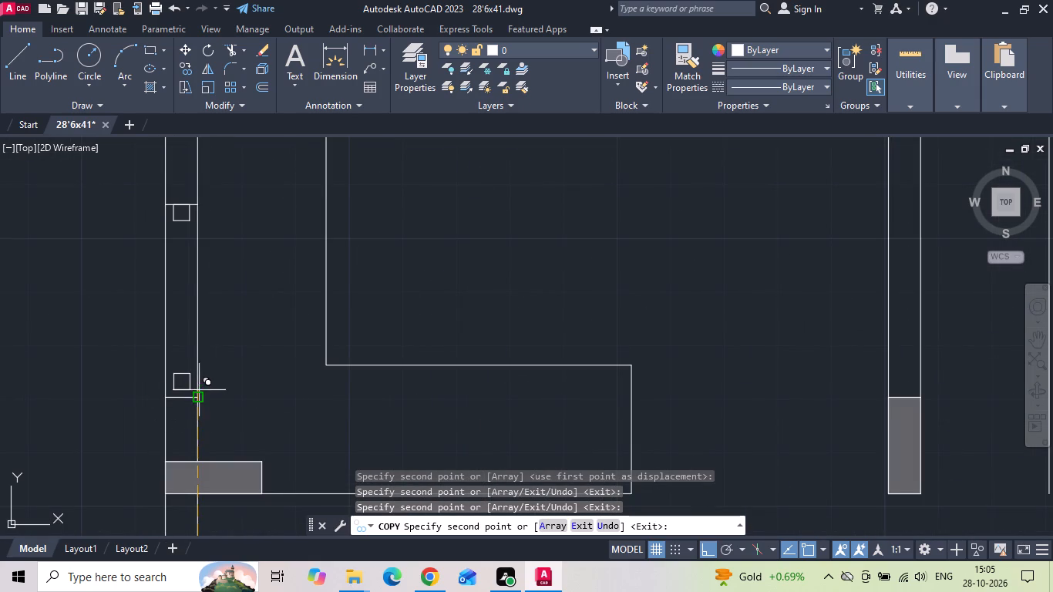
left_click(197, 398)
scroll(322, 228, "down", 2)
scroll(274, 420, "up", 3)
middle_click_drag(264, 394, 264, 285)
left_click(267, 471)
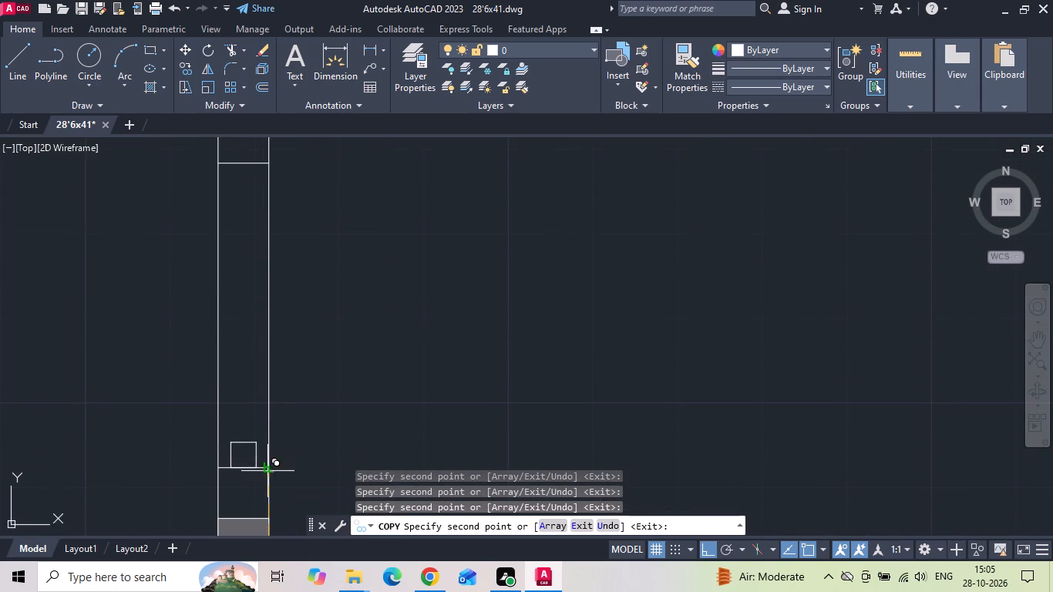
key("Escape")
Copy the dining area window's front post by its top edge midpoint to the midpoint of the rear jamb.
left_click(257, 452)
right_click(234, 392)
left_click(261, 298)
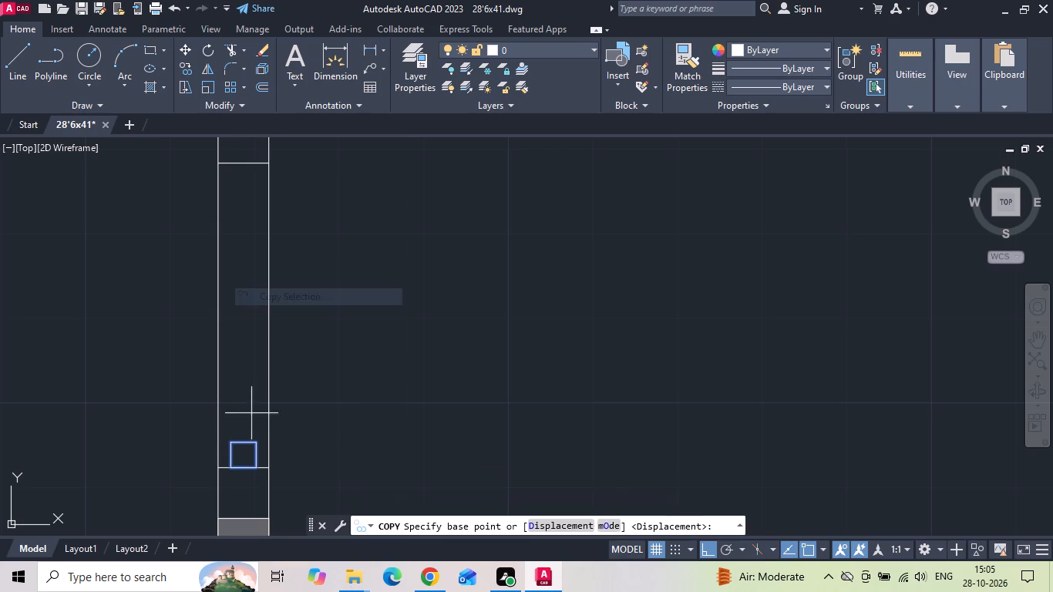
left_click_drag(242, 441, 241, 425)
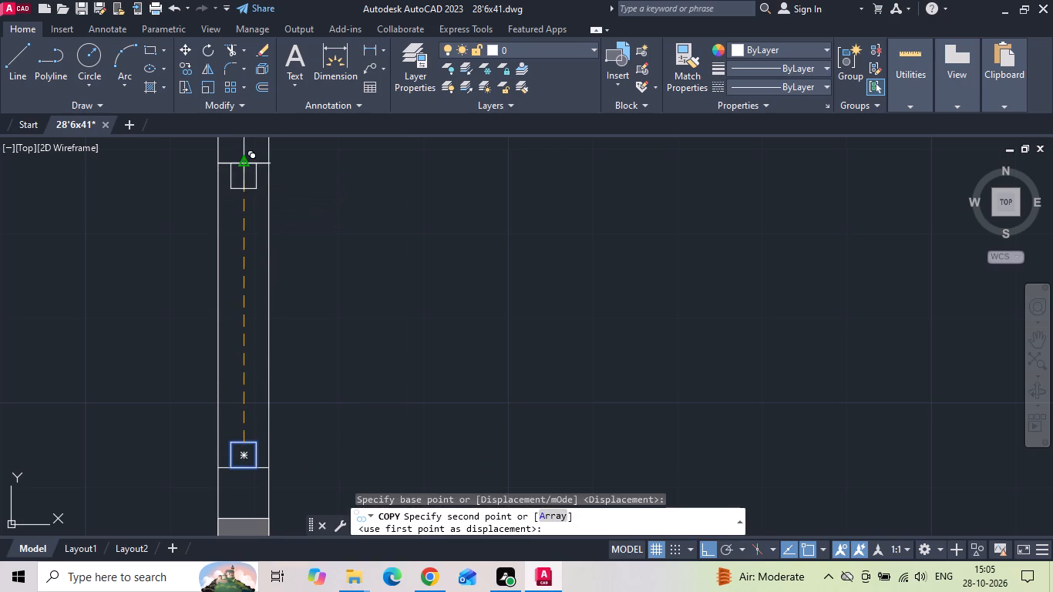
left_click(244, 167)
key("Escape")
Draw the dining area window's outer frame line between the facing post corners and copy it to the posts' room-side corners.
type("l")
key("space")
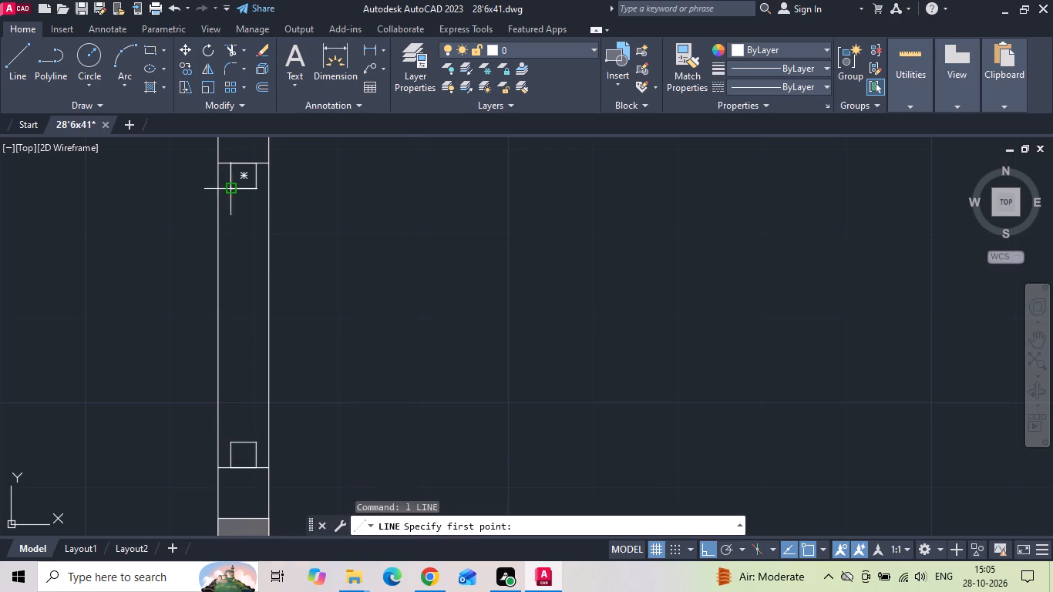
left_click_drag(230, 191, 230, 203)
left_click(226, 442)
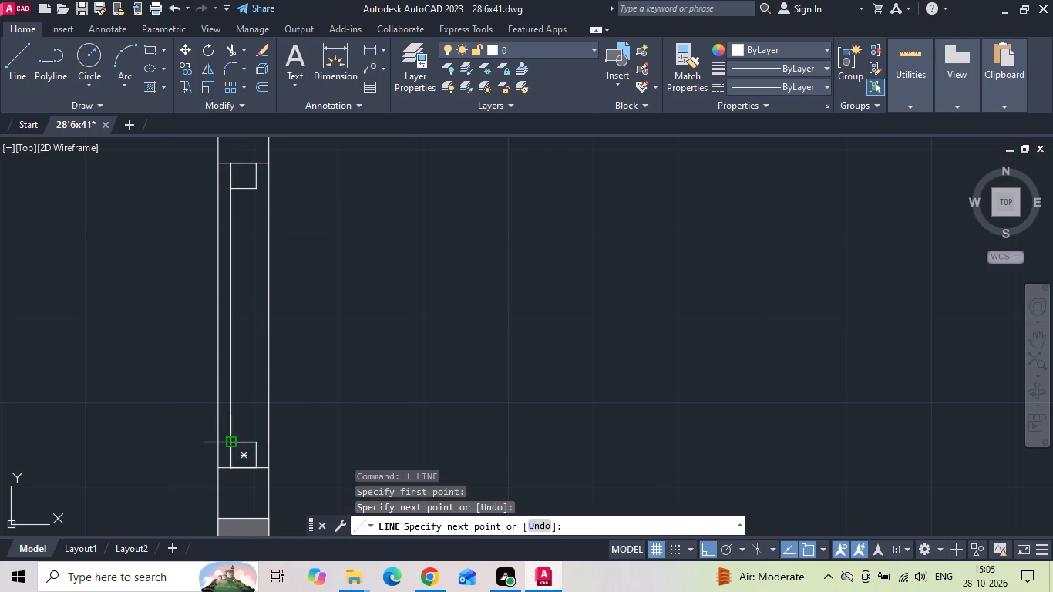
key("Escape")
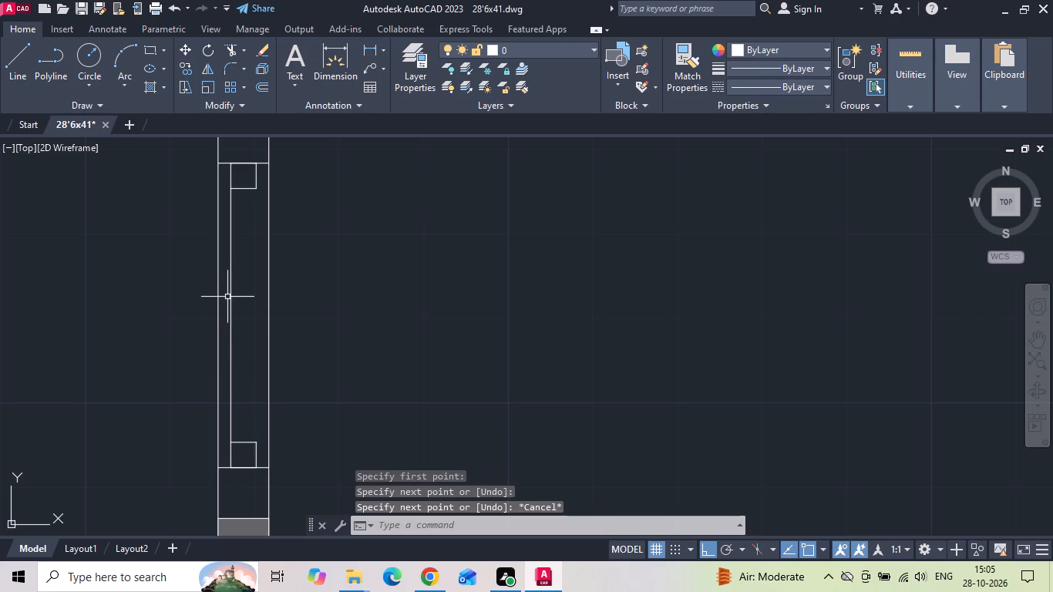
left_click(230, 283)
right_click(230, 283)
left_click(284, 296)
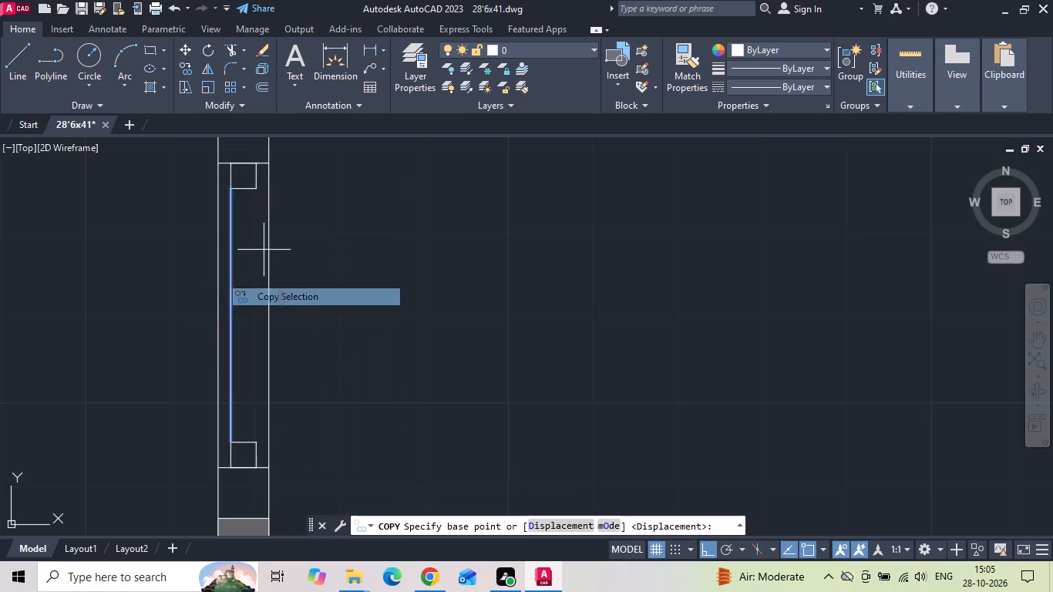
scroll(233, 180, "up", 3)
left_click(221, 215)
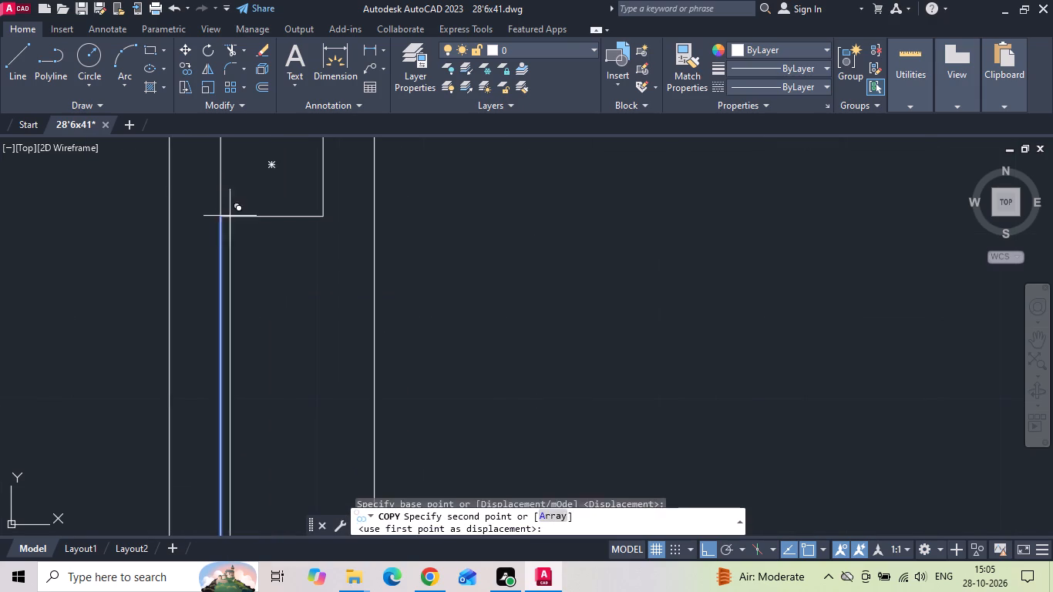
left_click(316, 213)
key("Escape")
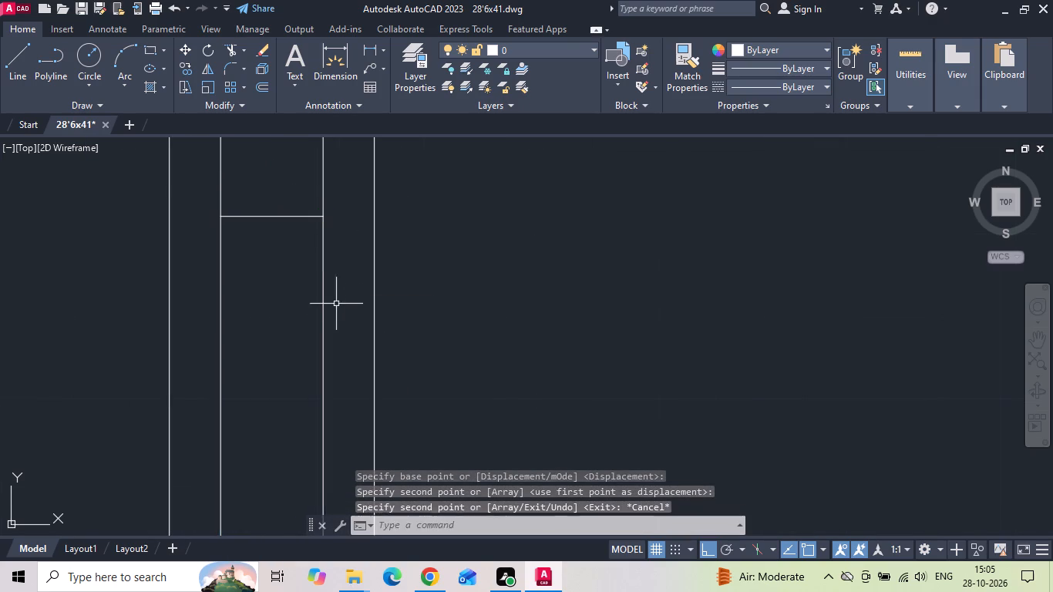
Copy the dining area window's two frame lines to the kitchen window, starting at the rear post's room-side front corner.
left_click_drag(336, 314, 288, 327)
left_click(219, 340)
right_click(217, 341)
left_click(313, 321)
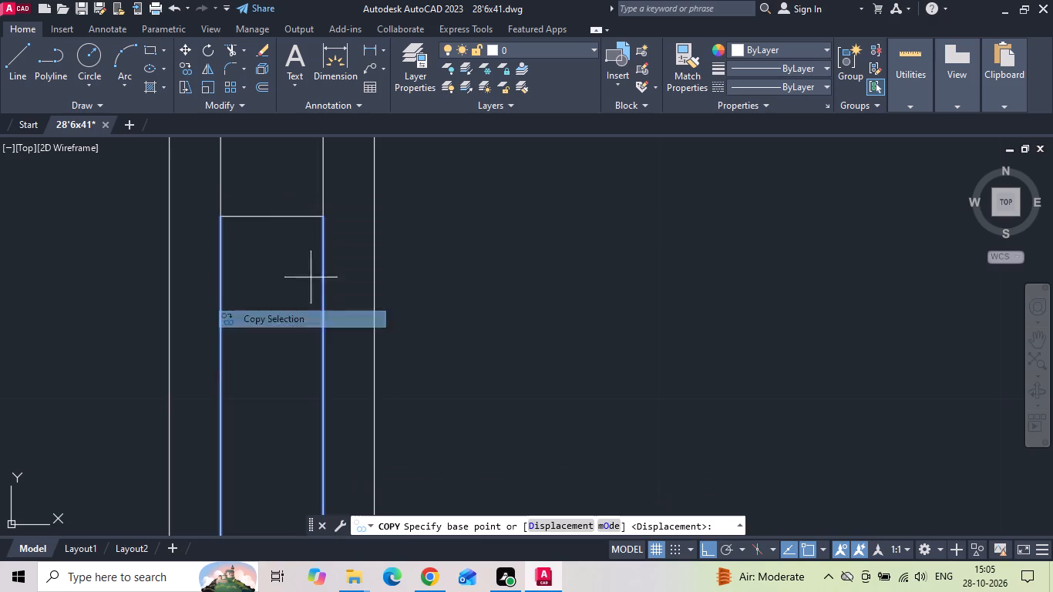
left_click(321, 218)
scroll(332, 362, "down", 7)
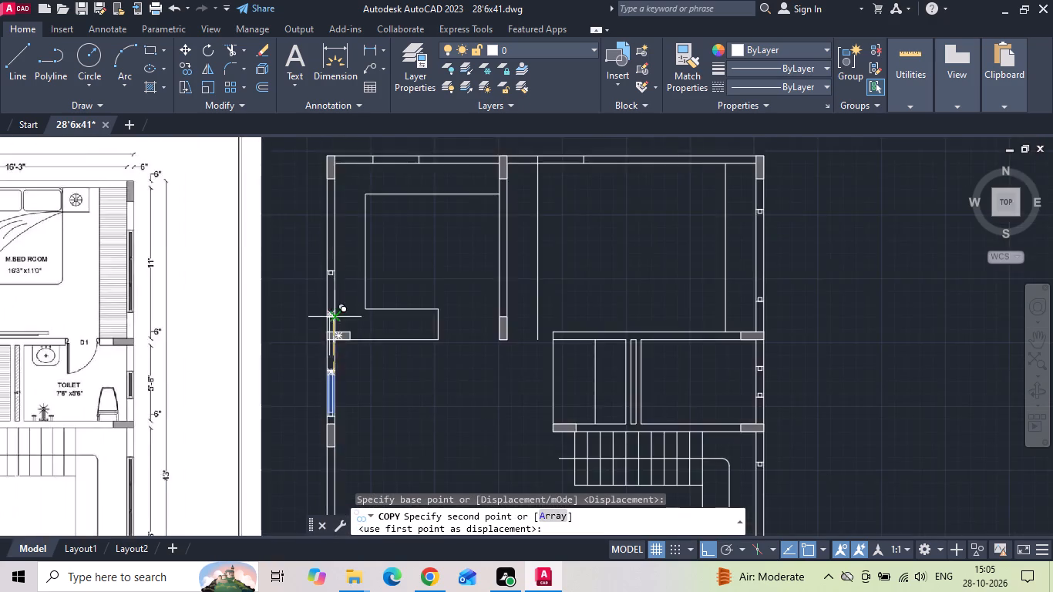
scroll(332, 271, "up", 5)
left_click(336, 229)
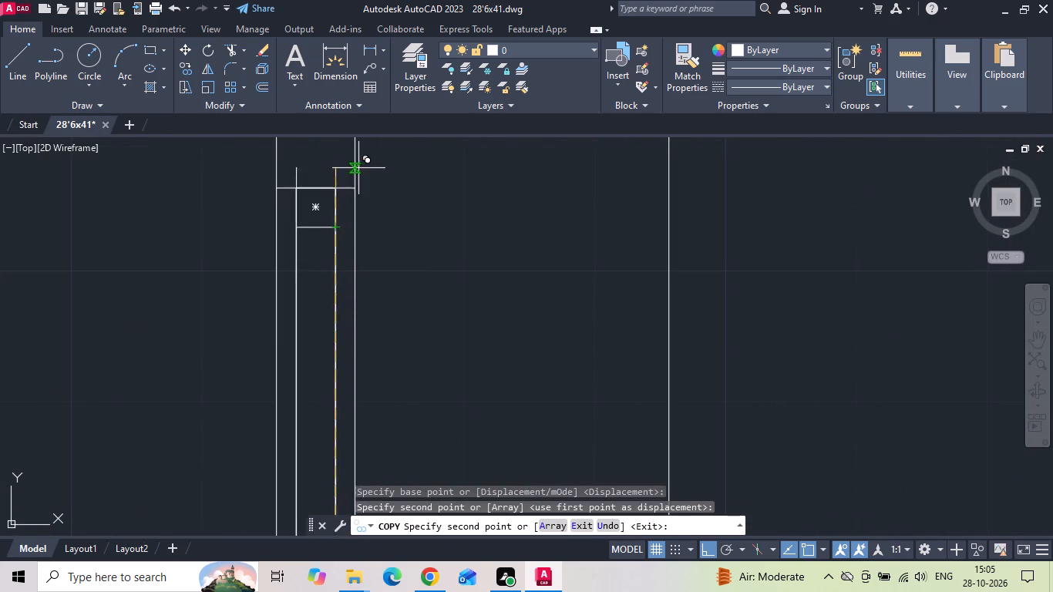
Place further copies of the two frame lines at the rear posts of the double-height area and bedroom side windows.
scroll(361, 165, "down", 5)
middle_click_drag(378, 347, 364, 274)
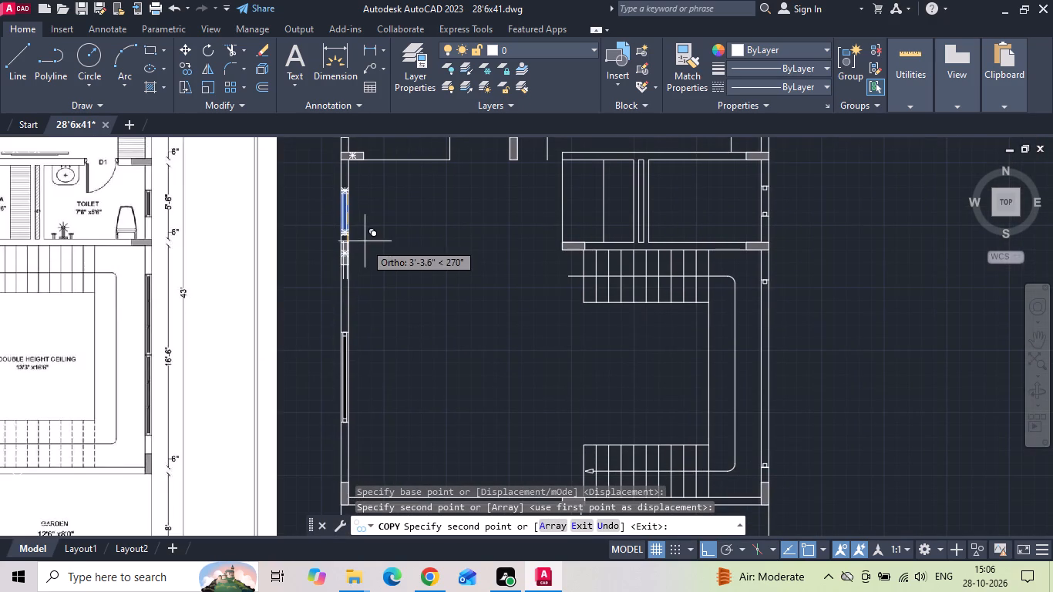
scroll(753, 298, "up", 3)
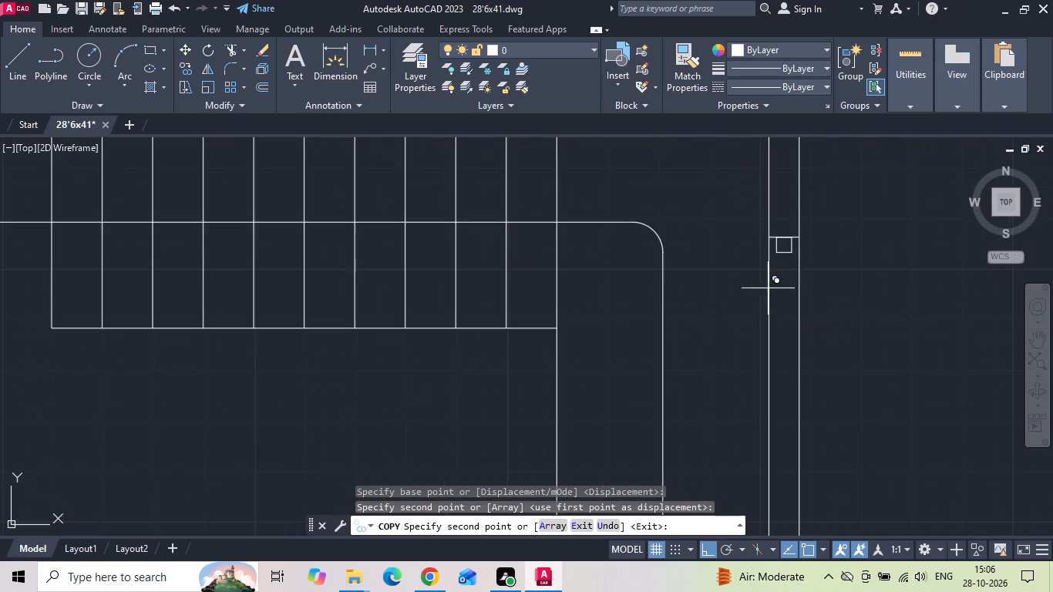
left_click_drag(792, 251, 789, 258)
scroll(541, 421, "down", 4)
scroll(550, 297, "up", 1)
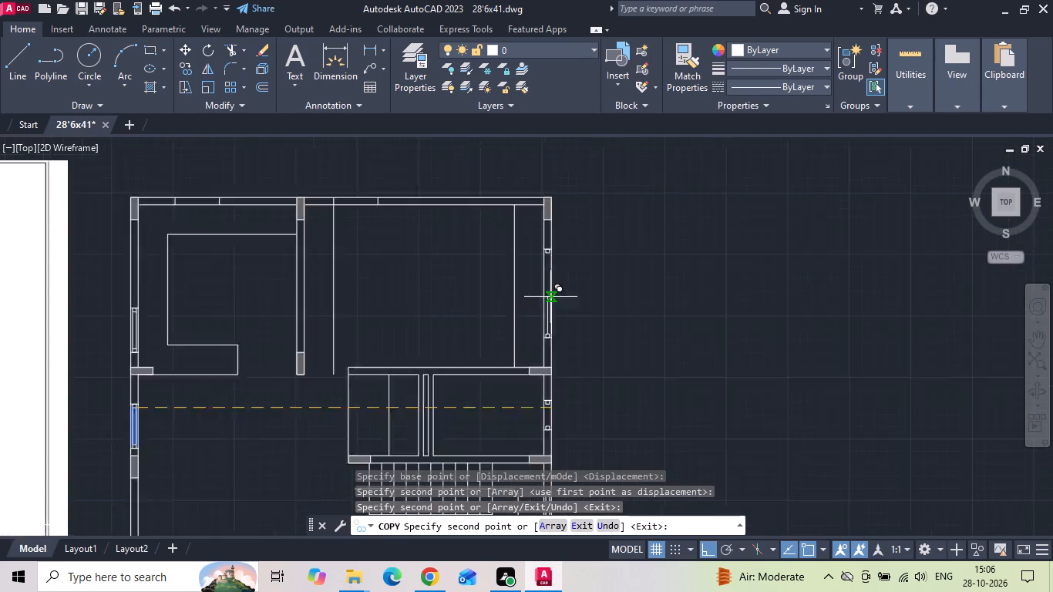
scroll(550, 294, "up", 2)
left_click(545, 197)
scroll(592, 221, "down", 1)
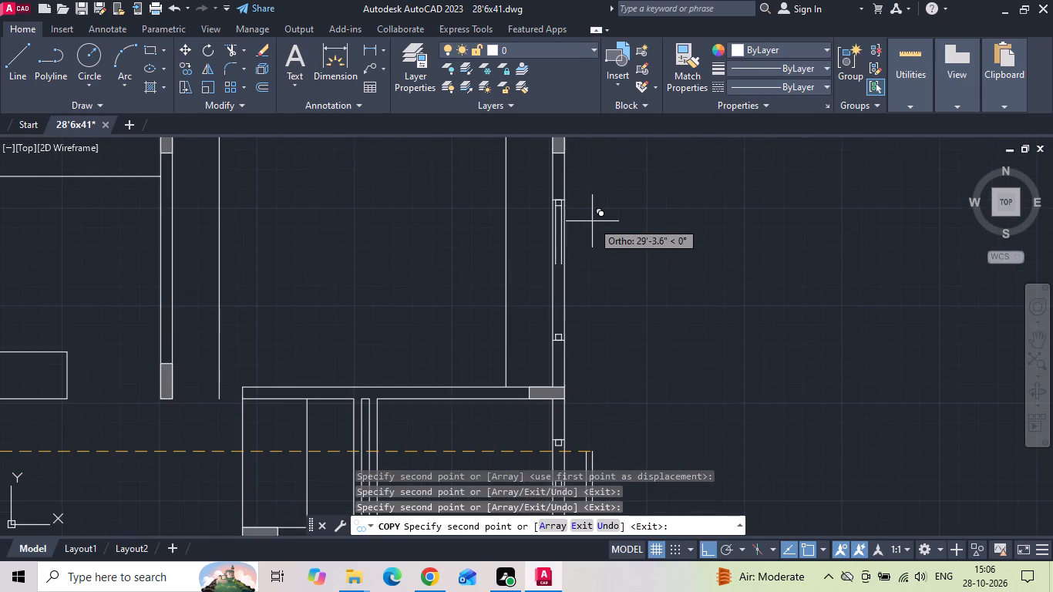
key("Escape")
Extend both bedroom window frame lines to the window's front post.
type("ex")
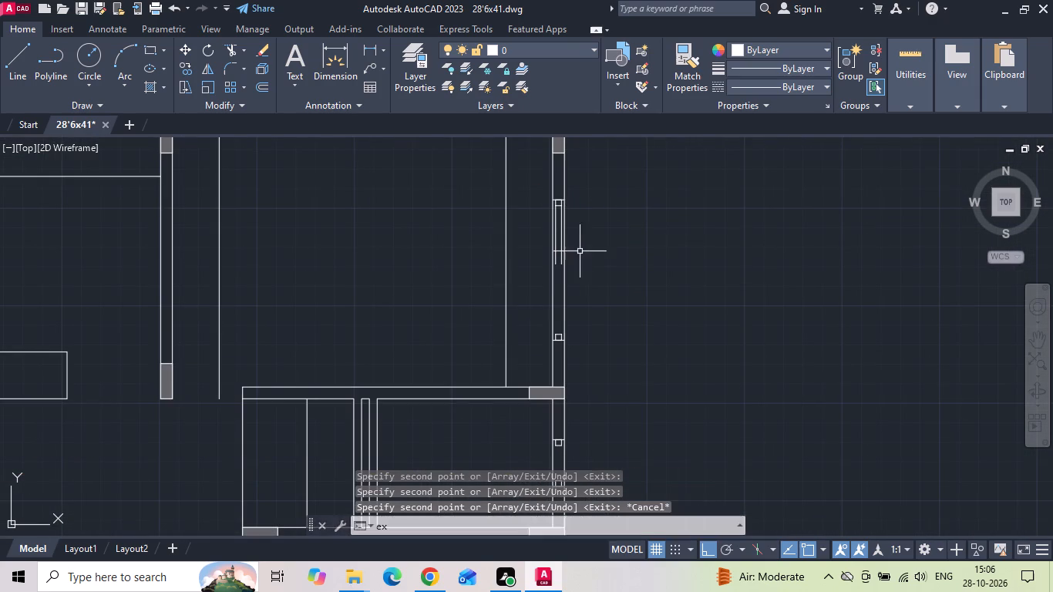
key("space")
scroll(558, 265, "up", 1)
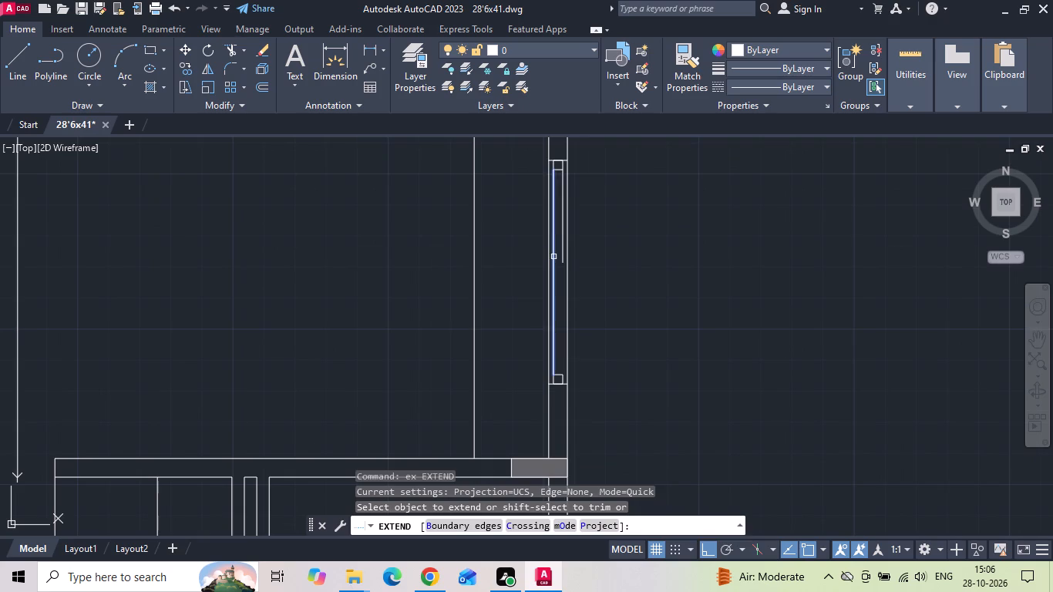
left_click(553, 257)
left_click(565, 255)
scroll(479, 169, "down", 2)
key("Escape")
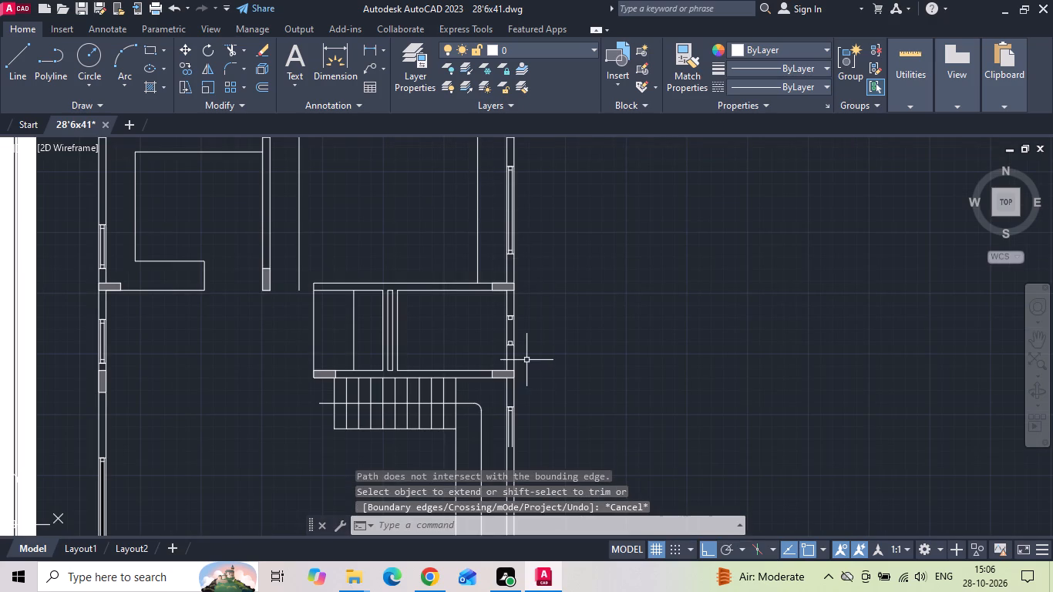
Draw the toilet window's room-side frame line between the facing corners of its rear and front posts.
scroll(523, 345, "up", 3)
key("l")
key("space")
scroll(469, 277, "up", 2)
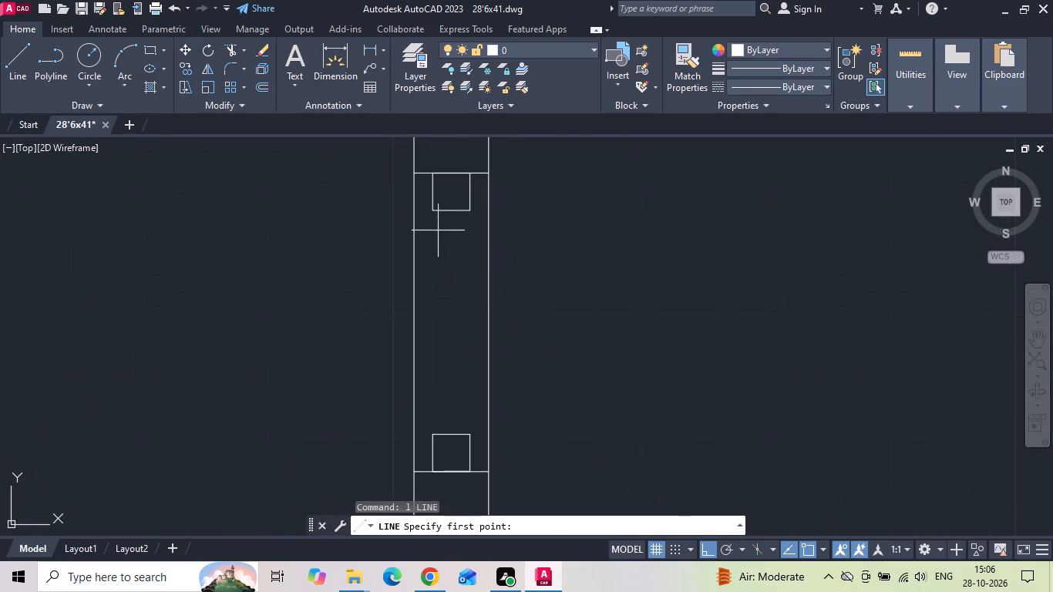
left_click(432, 215)
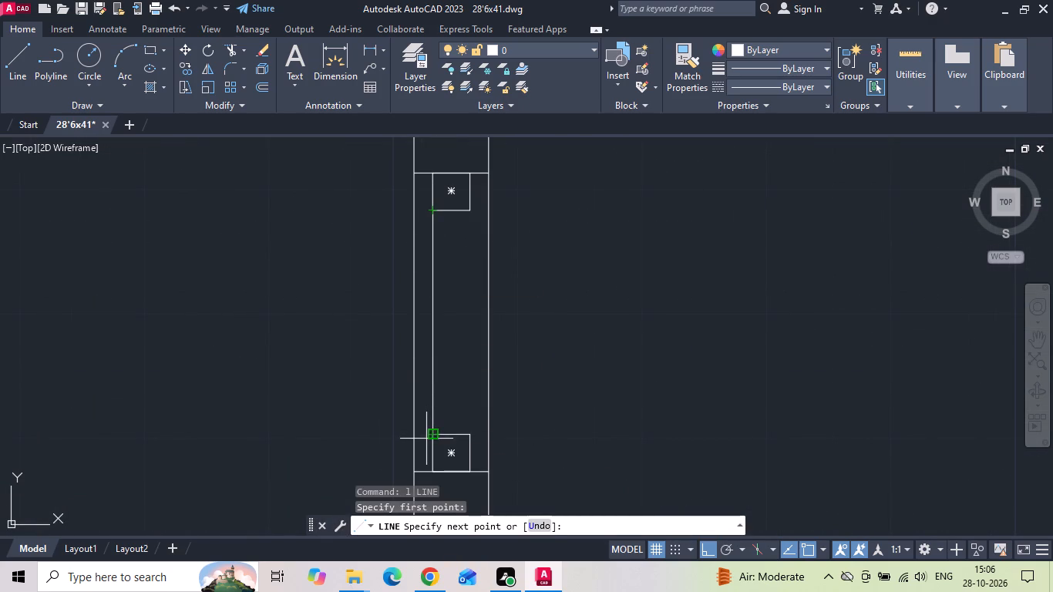
left_click(431, 437)
key("space")
Copy the toilet window's room-side frame line to the outer corner of its rear post.
left_click(426, 392)
left_click(426, 348)
left_click(431, 311)
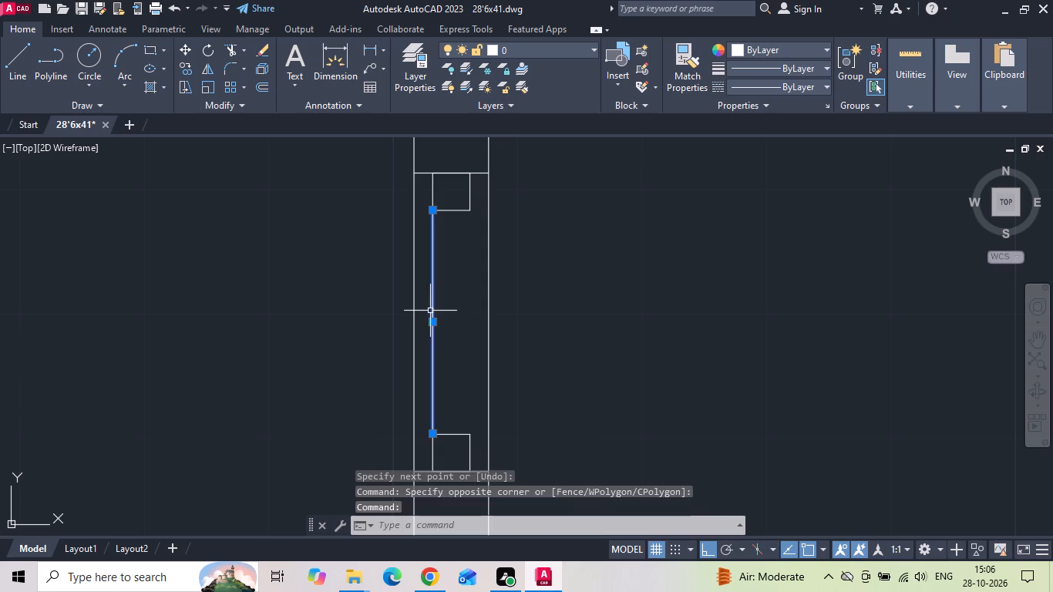
right_click(430, 310)
left_click(481, 291)
left_click(436, 211)
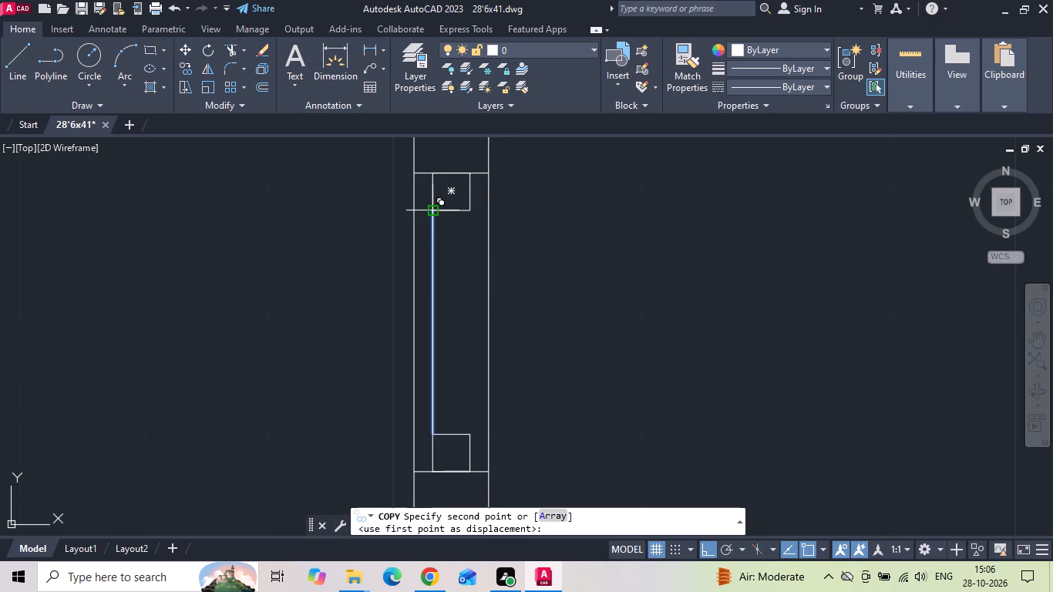
left_click(466, 210)
scroll(588, 190, "down", 7)
key("Escape")
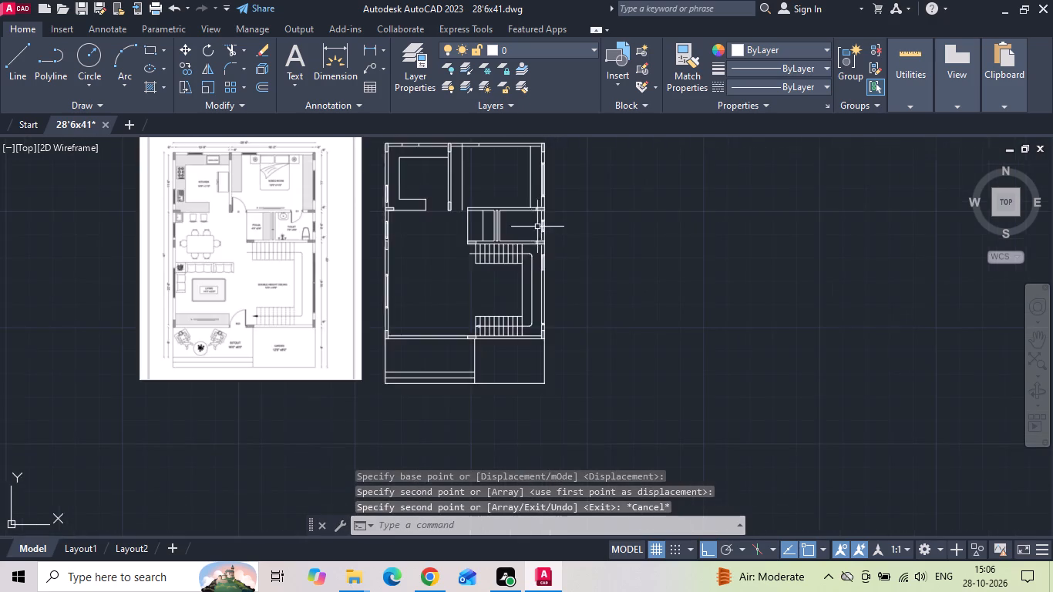
Copy the double-height area window's rear post straight down the wall to roughly the middle of the window.
scroll(555, 302, "up", 2)
scroll(519, 178, "up", 4)
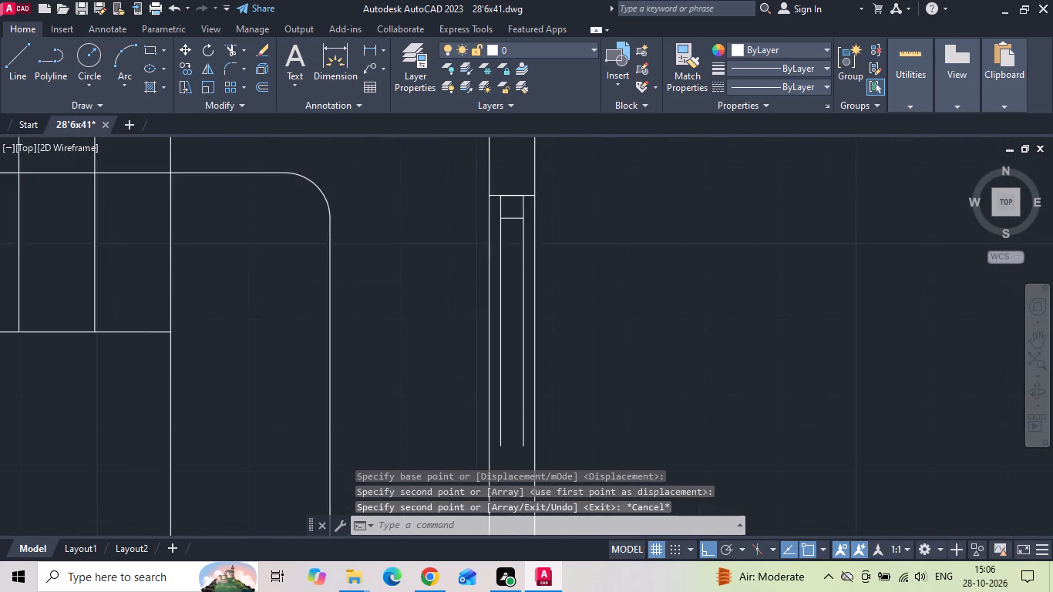
scroll(526, 220, "up", 1)
left_click(497, 217)
right_click(508, 257)
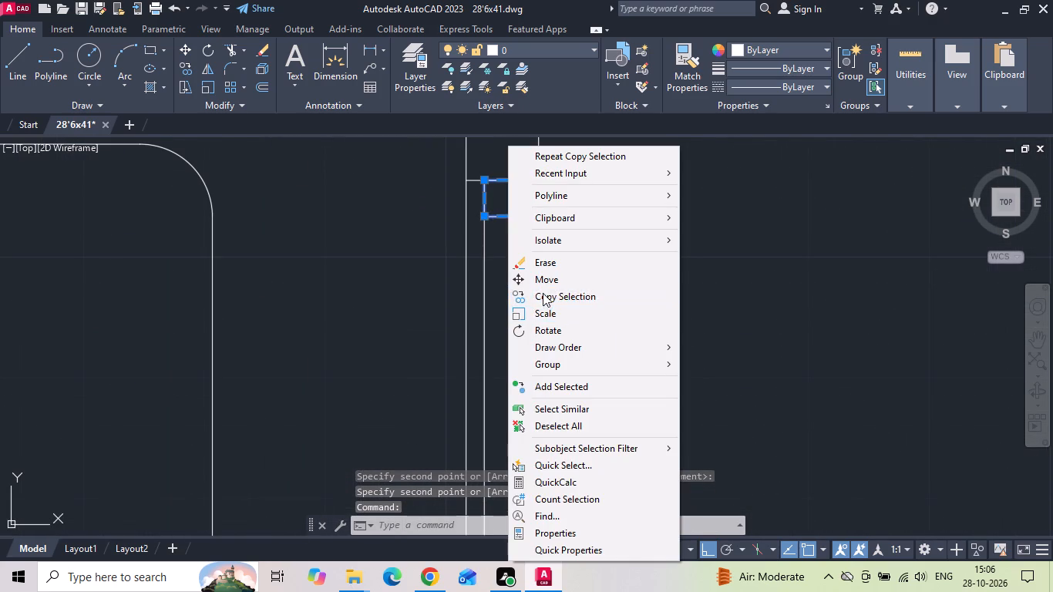
left_click(543, 293)
scroll(558, 207, "down", 3)
left_click_drag(639, 222, 633, 266)
middle_click_drag(604, 378, 598, 244)
scroll(598, 221, "down", 1)
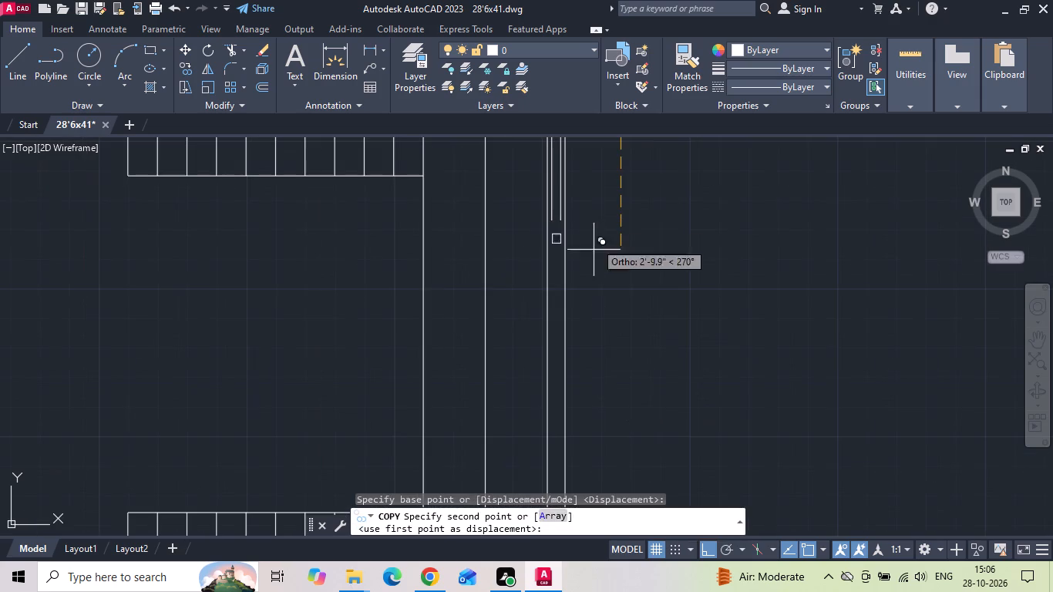
left_click(593, 343)
key("Escape")
Draw a centre line along the double-height area window from the rear jamb's midpoint to the front post's nearer edge midpoint.
scroll(590, 338, "down", 1)
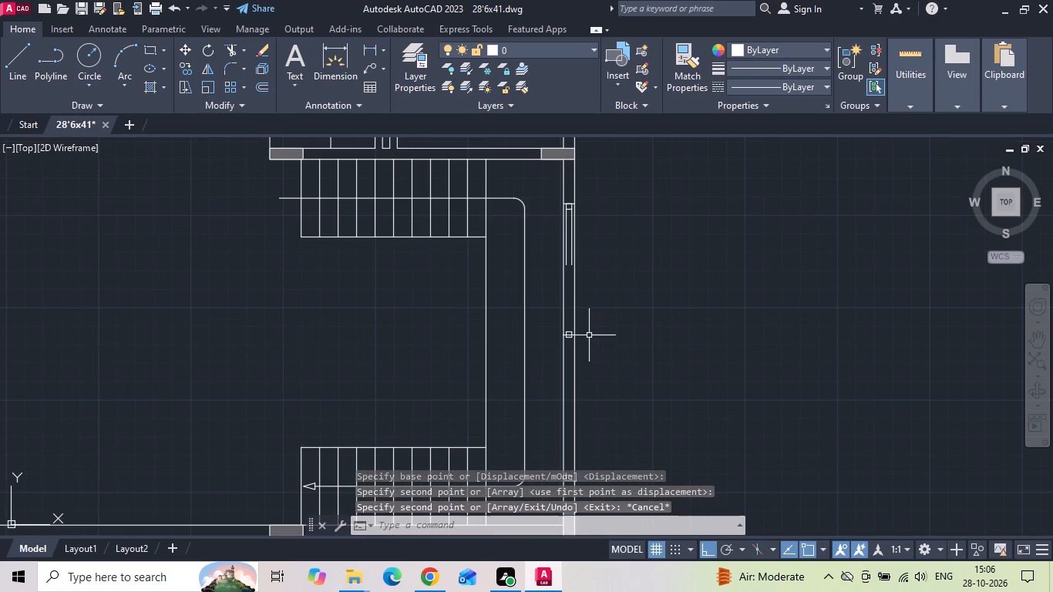
key("l")
key("space")
scroll(551, 207, "up", 3)
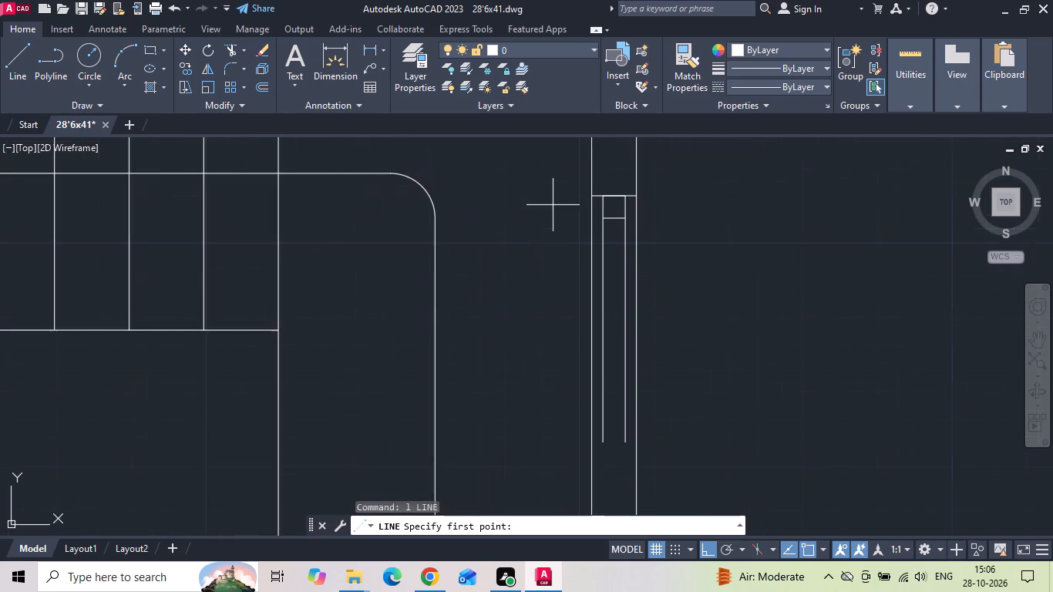
scroll(595, 206, "up", 2)
left_click(642, 182)
scroll(613, 174, "down", 6)
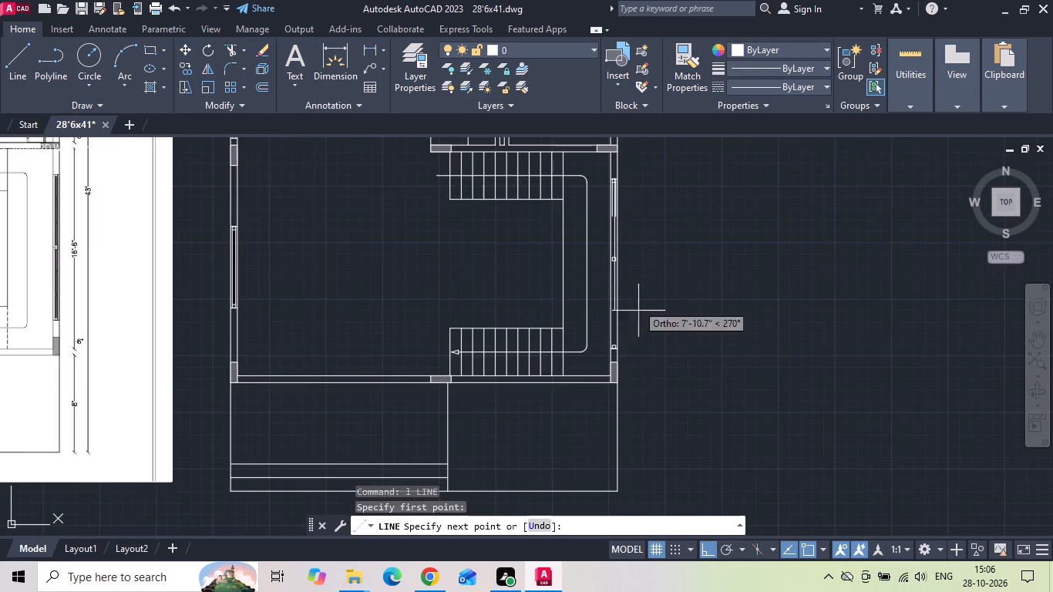
scroll(627, 357, "up", 3)
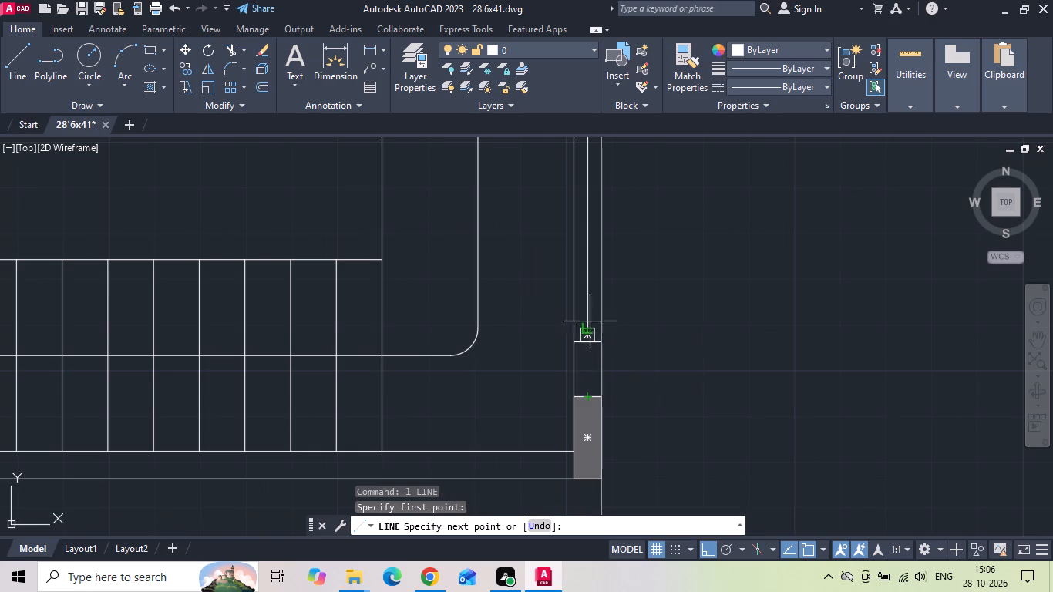
scroll(588, 298, "up", 2)
left_click(581, 369)
scroll(571, 427, "down", 4)
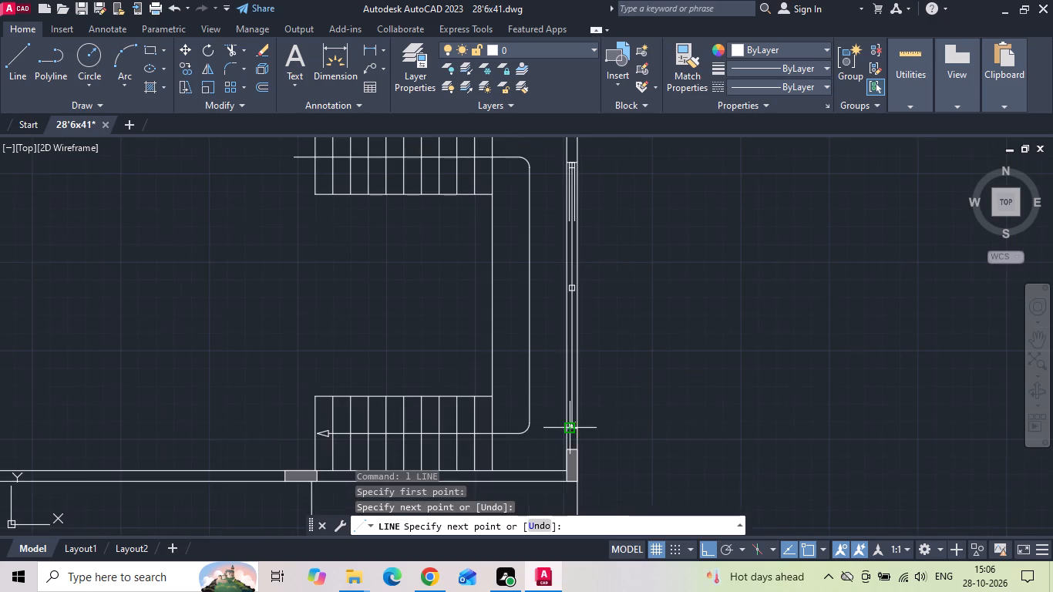
key("Escape")
Shorten the window centre line so its rear end starts at the front edge of the rear post.
scroll(570, 158, "up", 6)
left_click(557, 210)
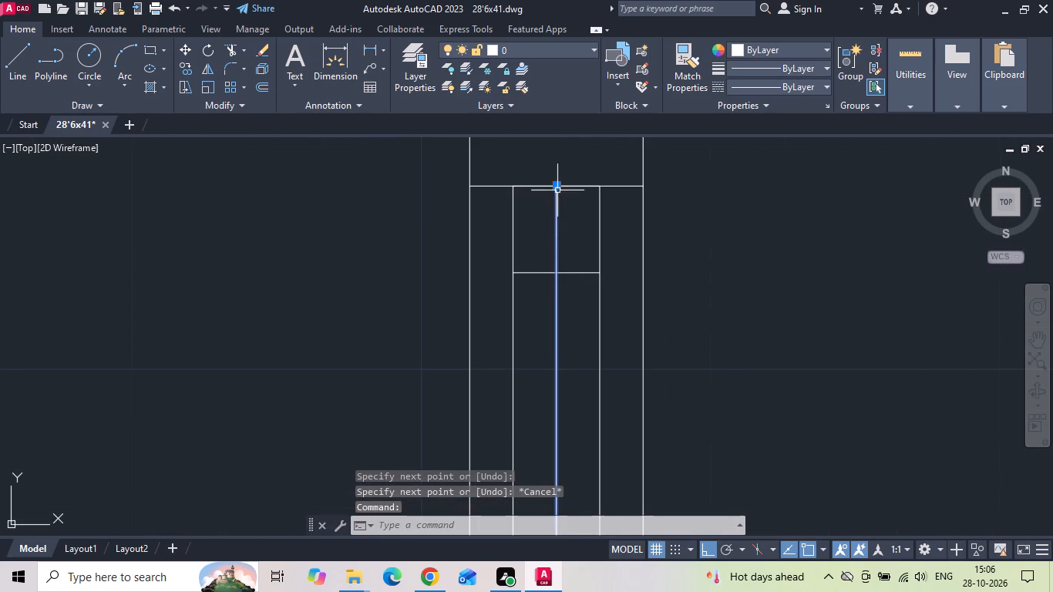
left_click(557, 186)
left_click(557, 272)
scroll(543, 201, "down", 4)
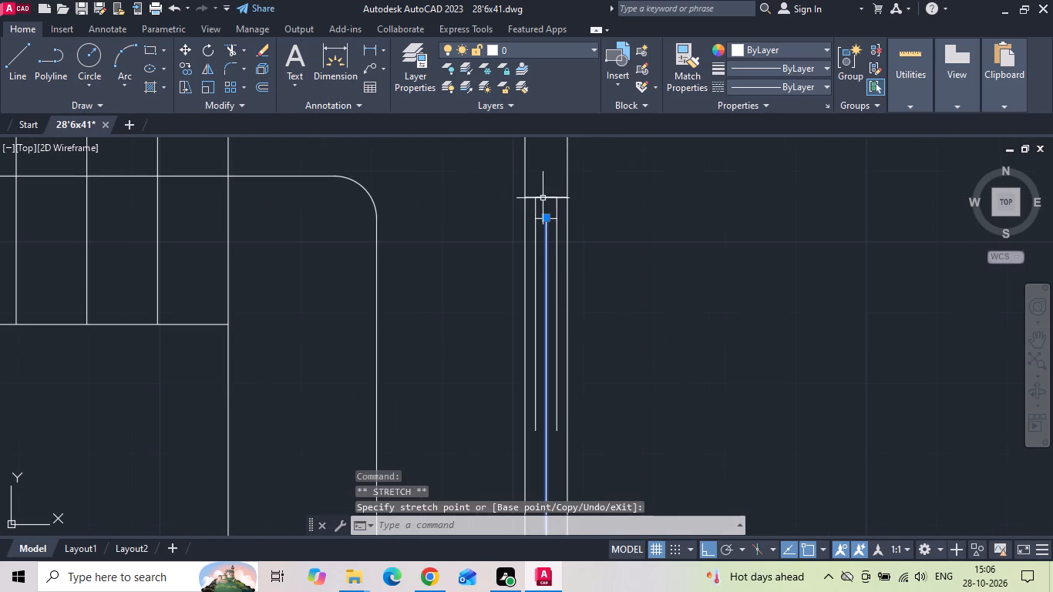
scroll(555, 183, "down", 2)
key("Escape")
Move the middle post by its top edge midpoint to clear space just outside the side wall.
scroll(553, 396, "up", 2)
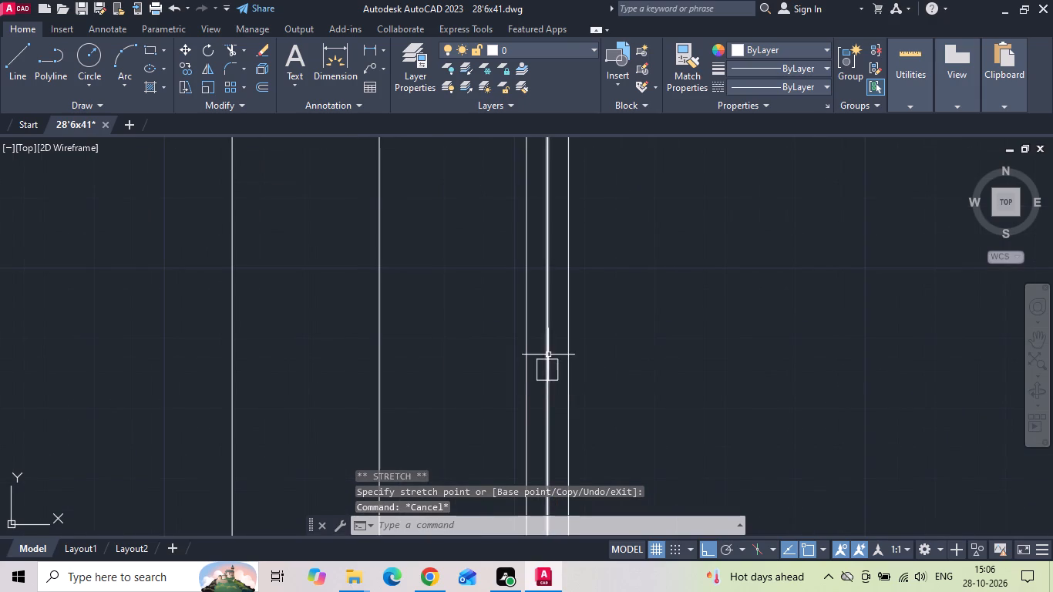
left_click(557, 359)
right_click(636, 249)
left_click(669, 277)
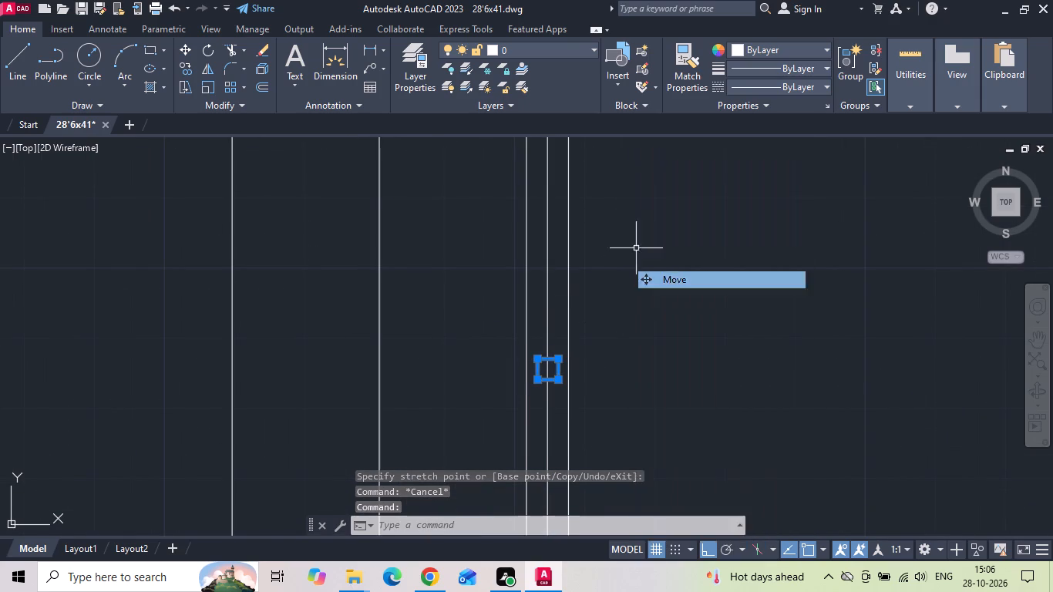
scroll(562, 346, "up", 3)
left_click(496, 405)
scroll(619, 351, "down", 4)
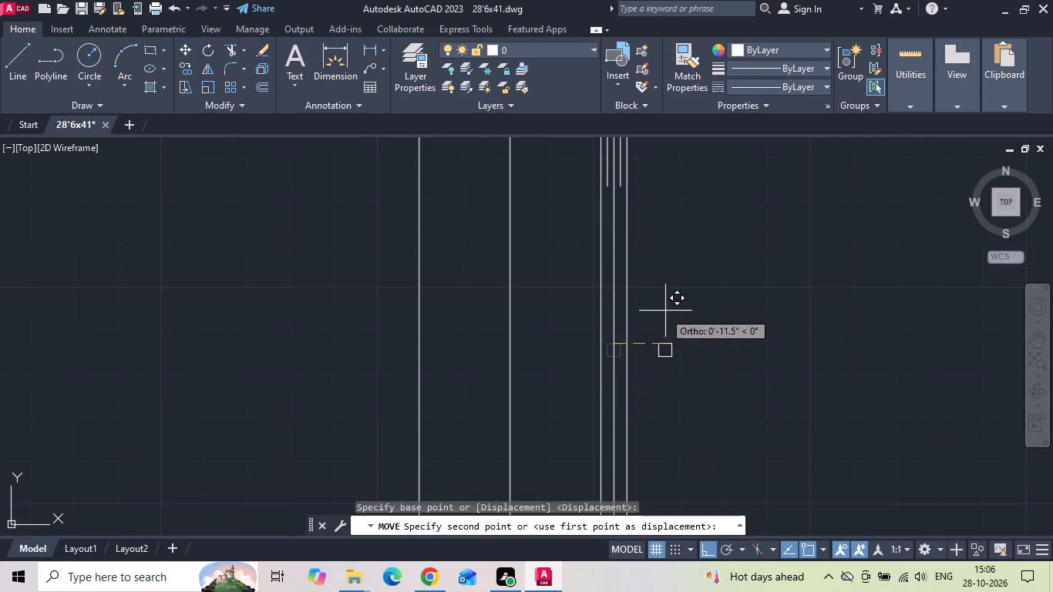
left_click(694, 357)
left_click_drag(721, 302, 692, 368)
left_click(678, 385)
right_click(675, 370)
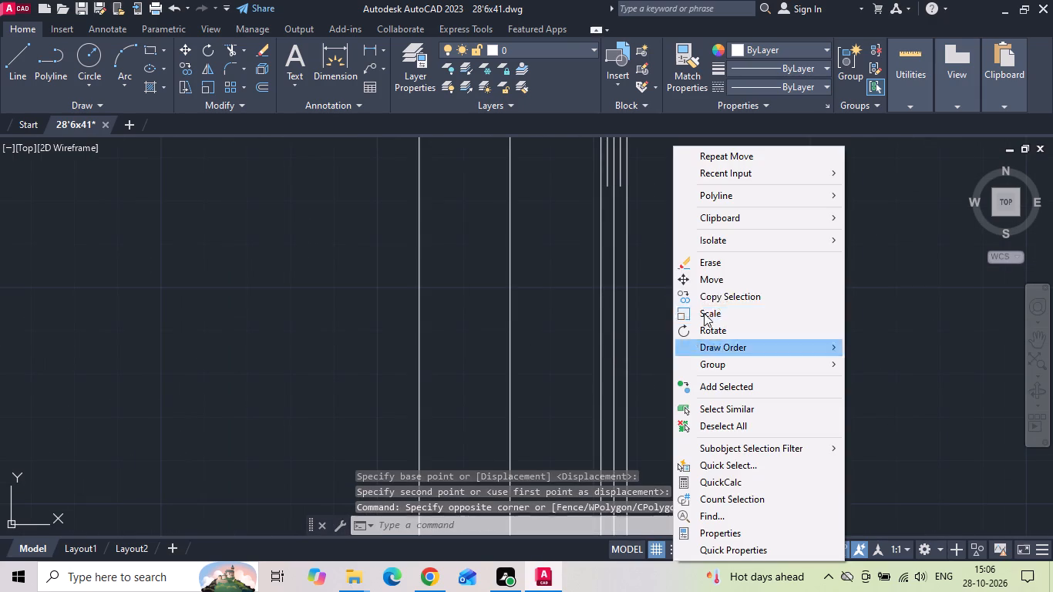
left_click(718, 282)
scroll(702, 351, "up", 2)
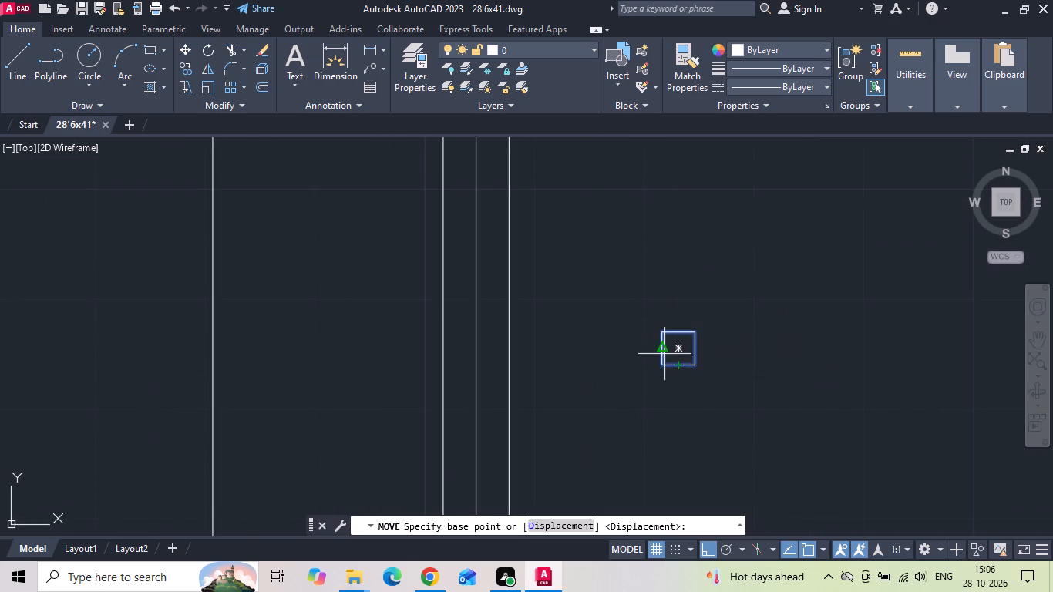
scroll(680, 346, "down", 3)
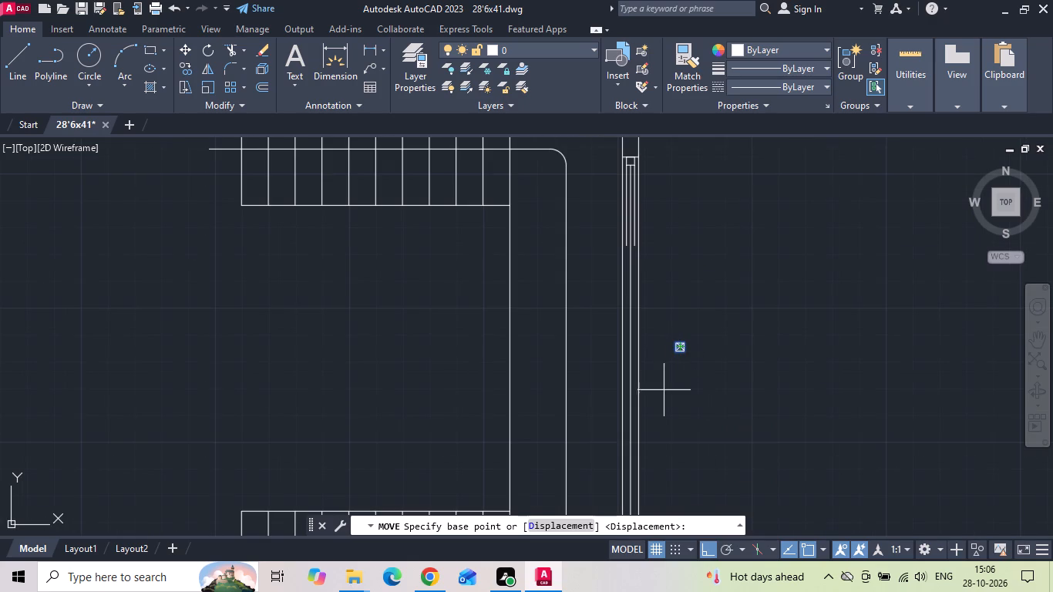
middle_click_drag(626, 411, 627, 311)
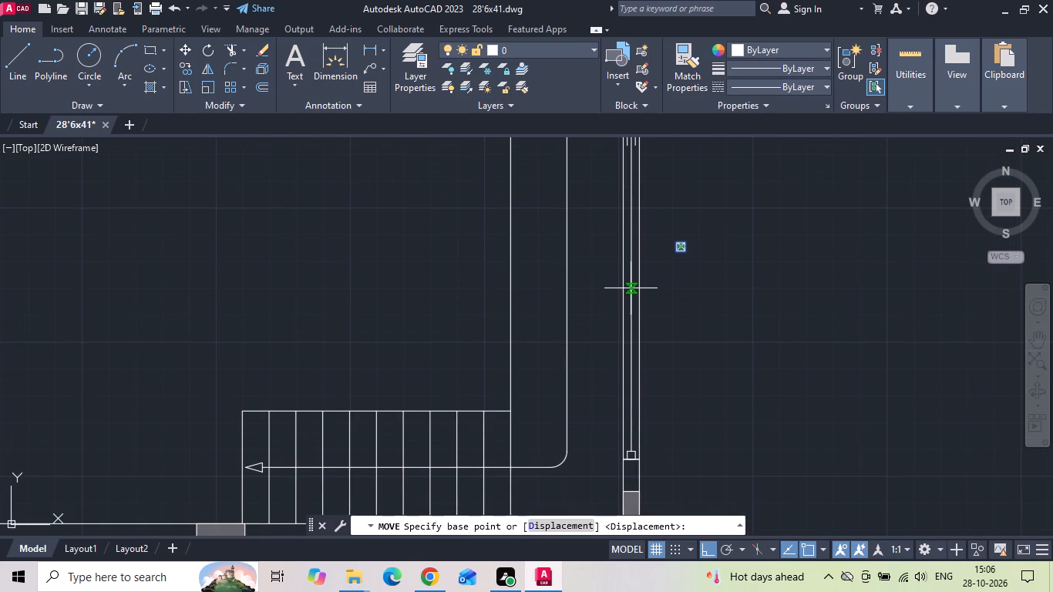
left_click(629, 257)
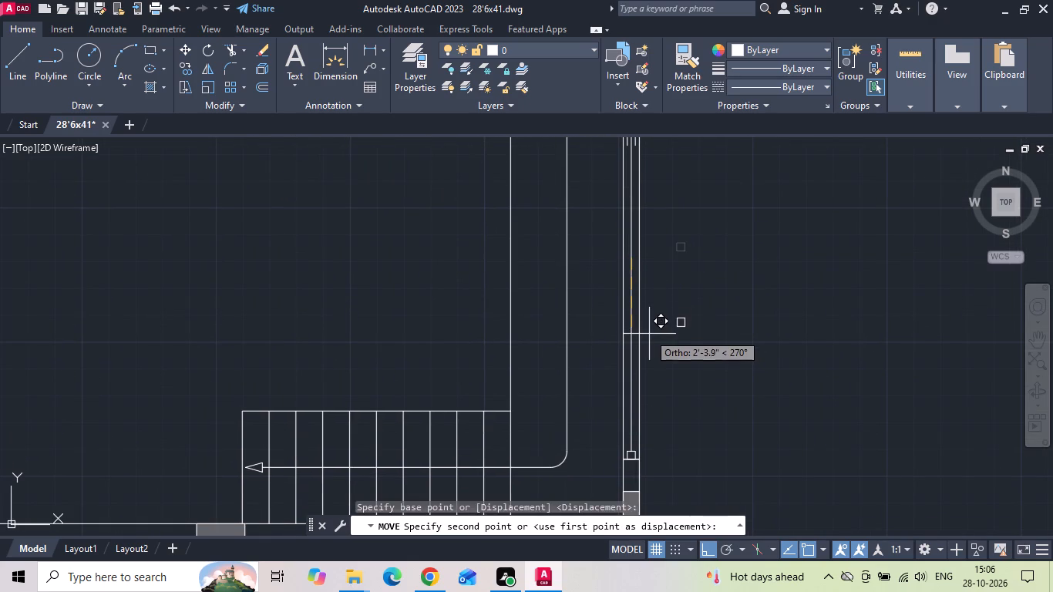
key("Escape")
Move the middle post by its centre straight across from outside the side wall onto the window's centre line.
left_click_drag(675, 212, 675, 308)
left_click(675, 312)
left_click_drag(706, 237, 651, 294)
left_click(650, 295)
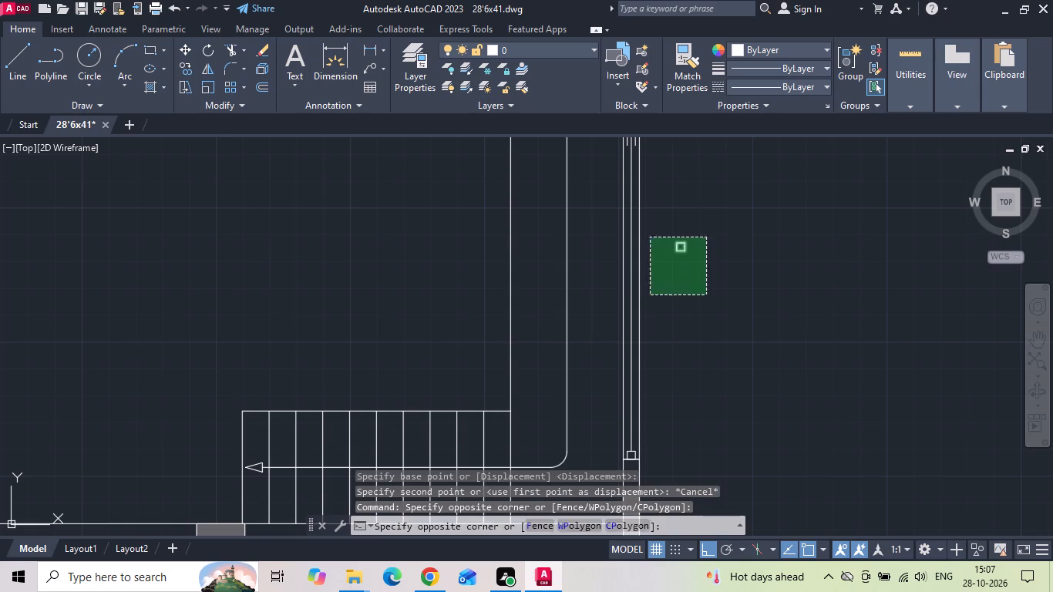
right_click(675, 285)
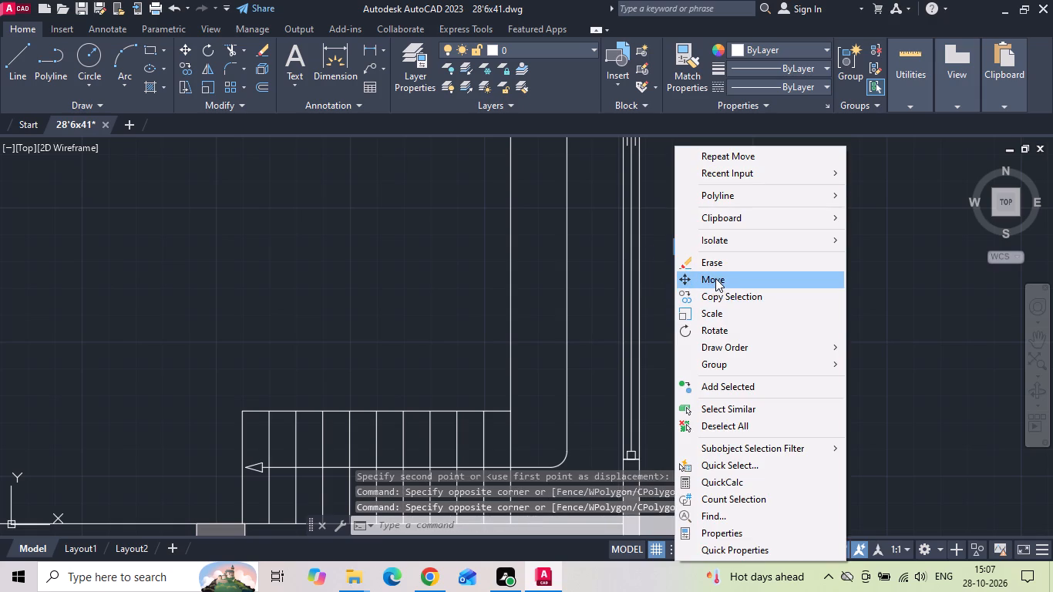
left_click(715, 278)
scroll(688, 231, "up", 2)
left_click(668, 274)
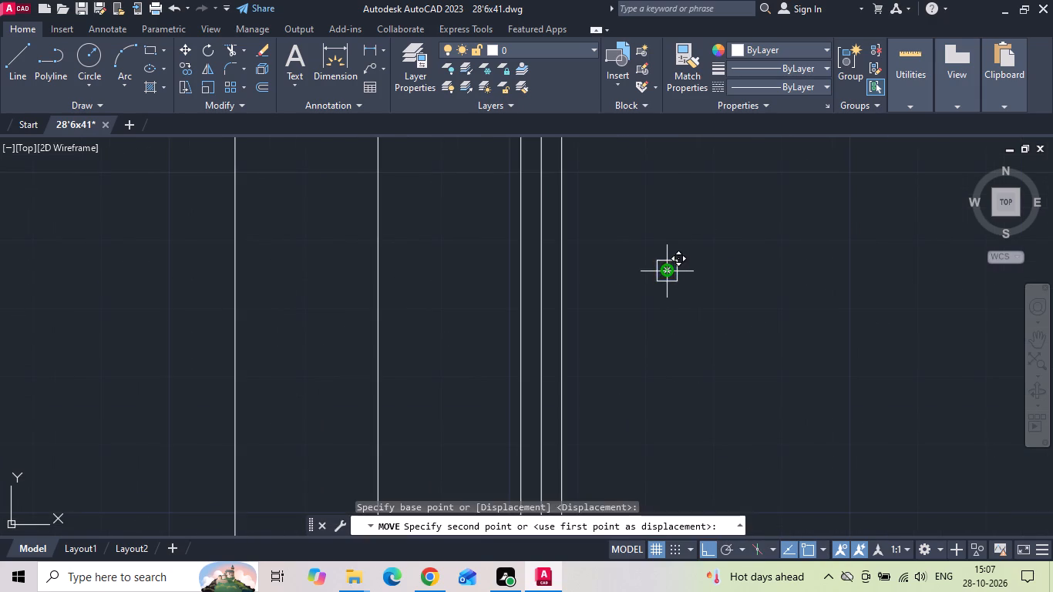
scroll(667, 274, "down", 1)
scroll(628, 325, "down", 2)
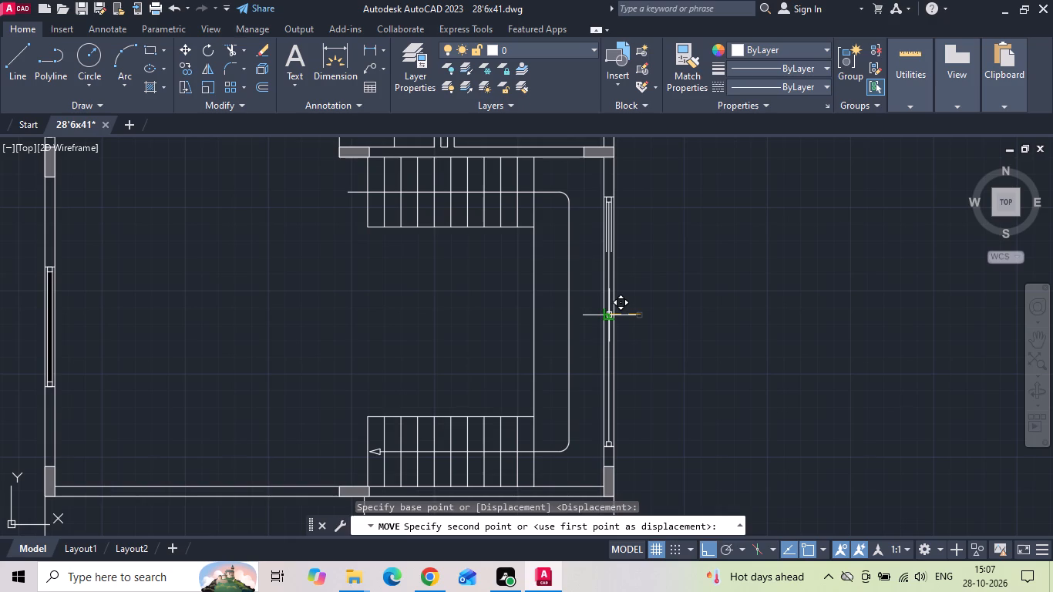
scroll(609, 328, "up", 2)
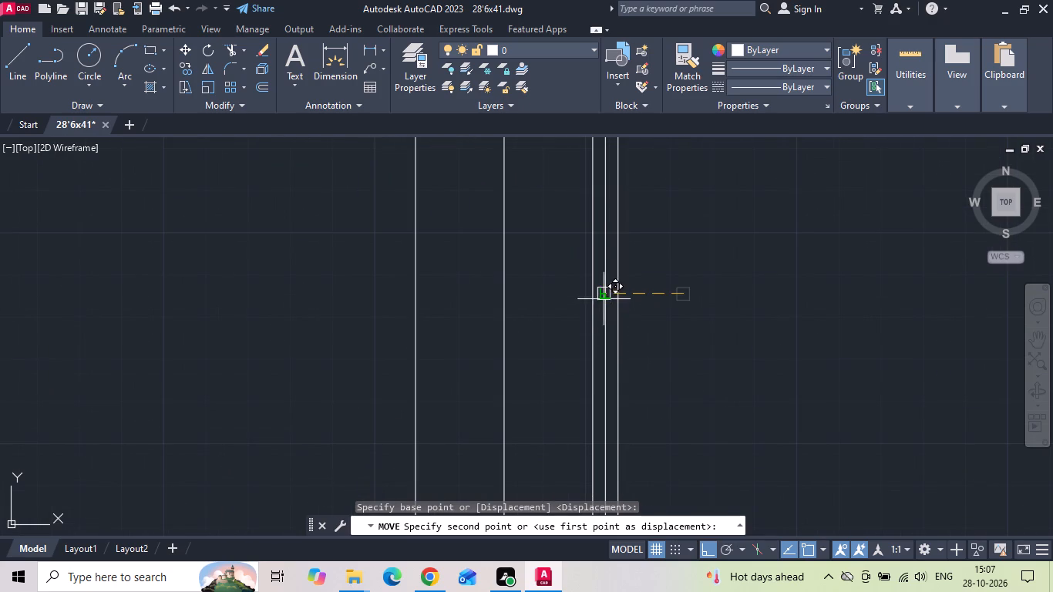
left_click(604, 298)
scroll(603, 351, "down", 2)
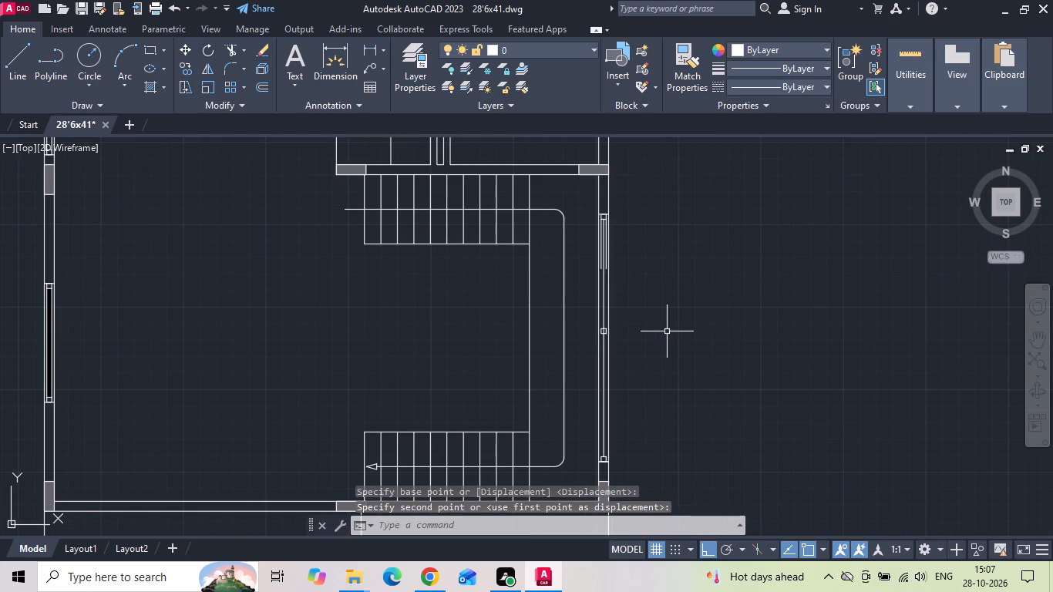
key("Escape")
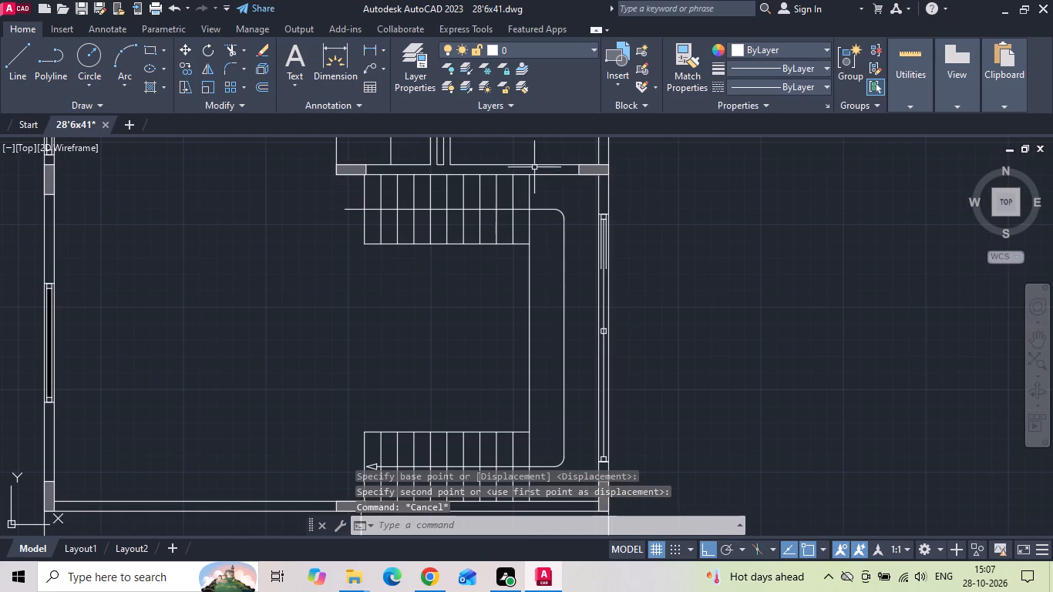
Dimension the clear gaps between the rear and middle posts and between the middle and front posts of the double-height area window.
left_click(371, 50)
scroll(604, 223, "up", 2)
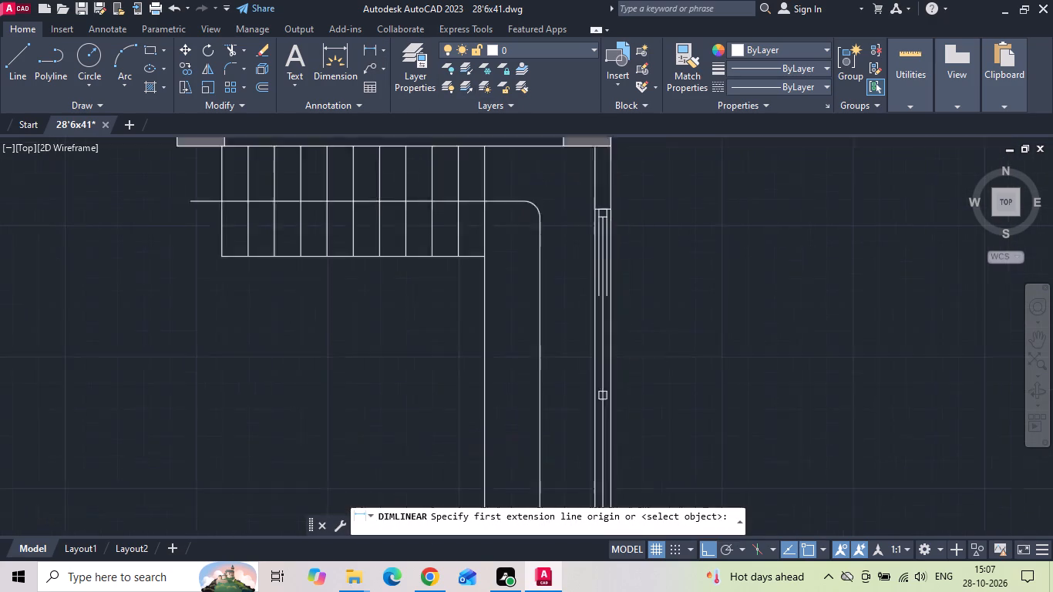
scroll(613, 224, "up", 2)
left_click(599, 194)
scroll(607, 197, "down", 2)
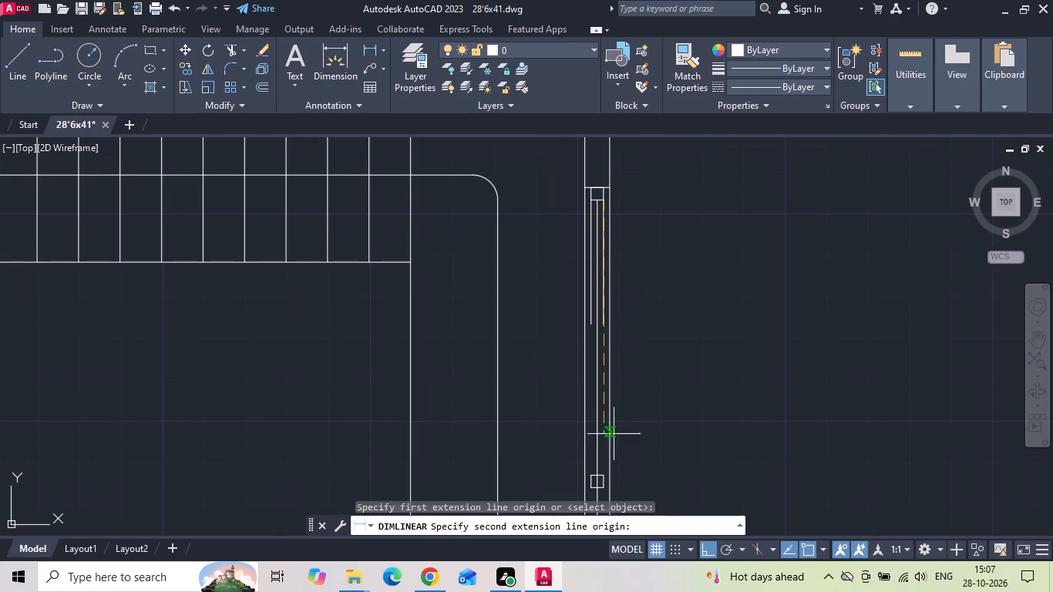
left_click(604, 473)
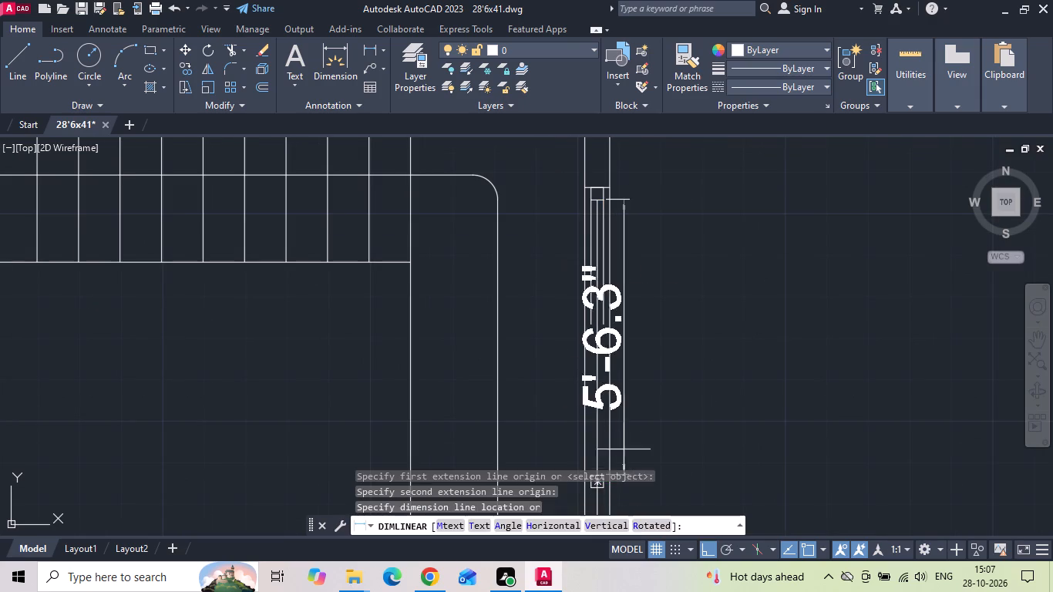
left_click(699, 372)
middle_click_drag(643, 301, 604, 174)
scroll(596, 348, "up", 2)
key("space")
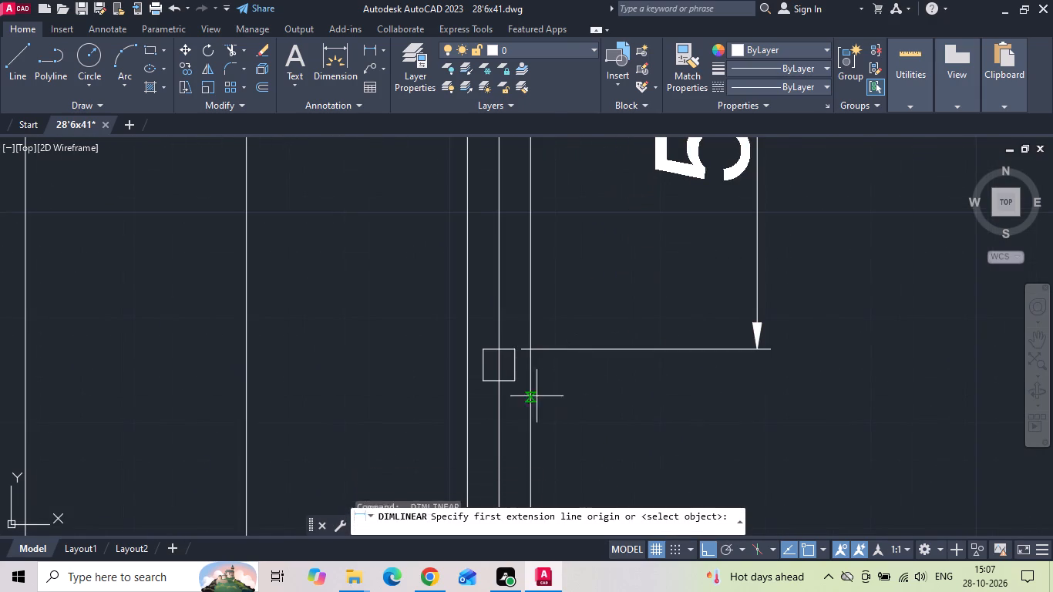
left_click(514, 381)
scroll(557, 240, "down", 3)
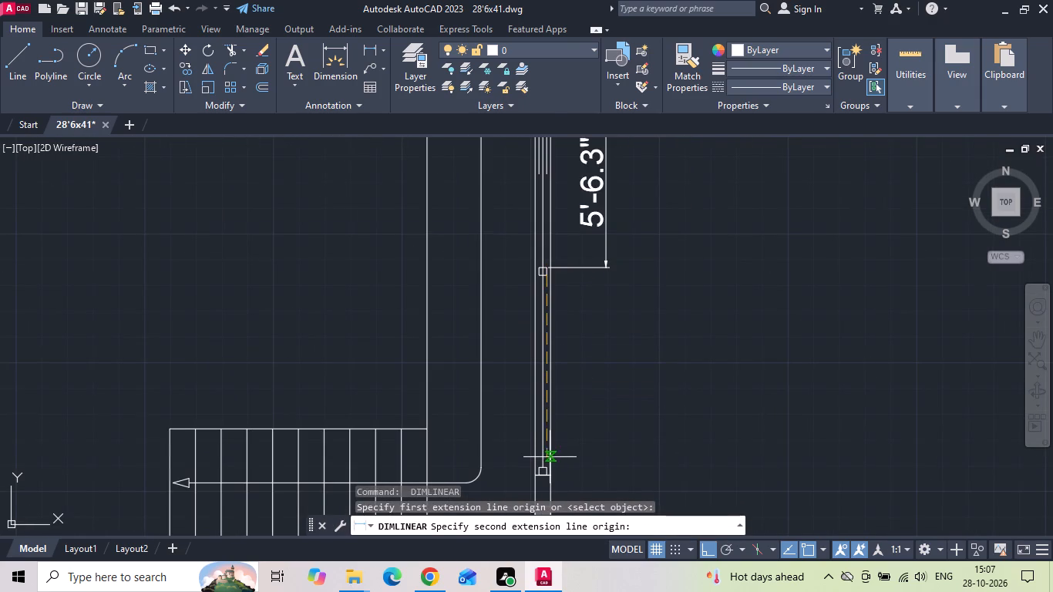
left_click(547, 464)
left_click(592, 439)
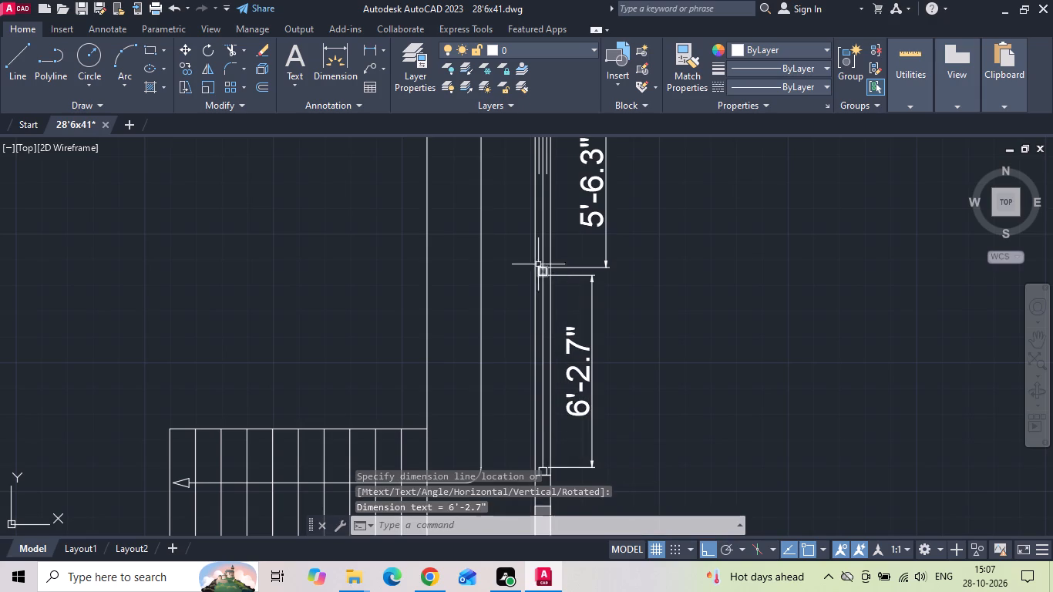
Move the middle post and centre line together, from the post's centre to the centre line's midpoint, to centre the post between the end posts.
left_click(544, 237)
scroll(540, 274, "up", 4)
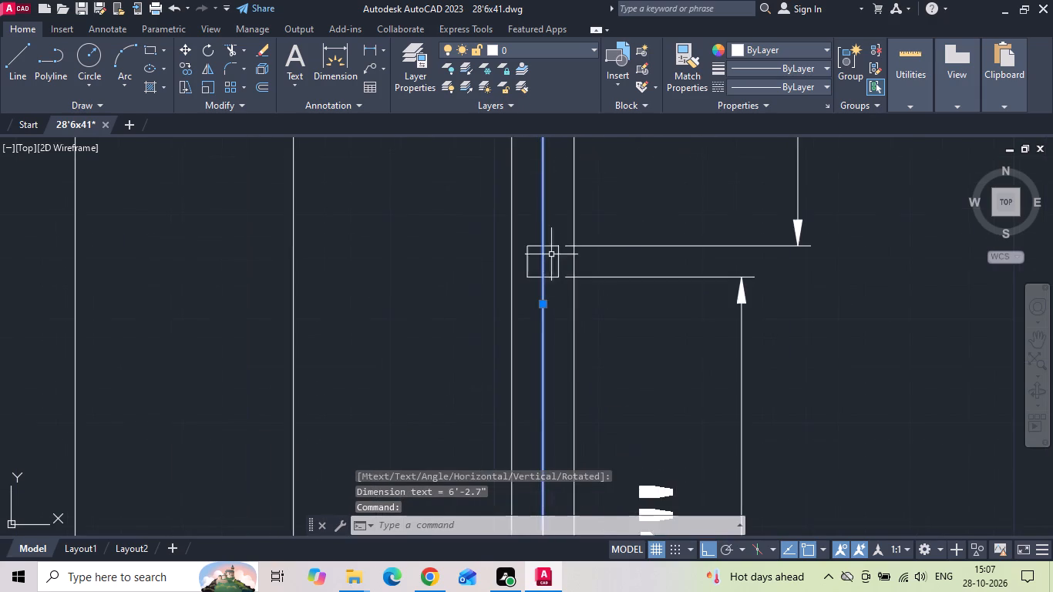
scroll(553, 251, "up", 2)
left_click_drag(553, 250, 547, 238)
left_click(537, 208)
right_click(537, 208)
left_click(565, 304)
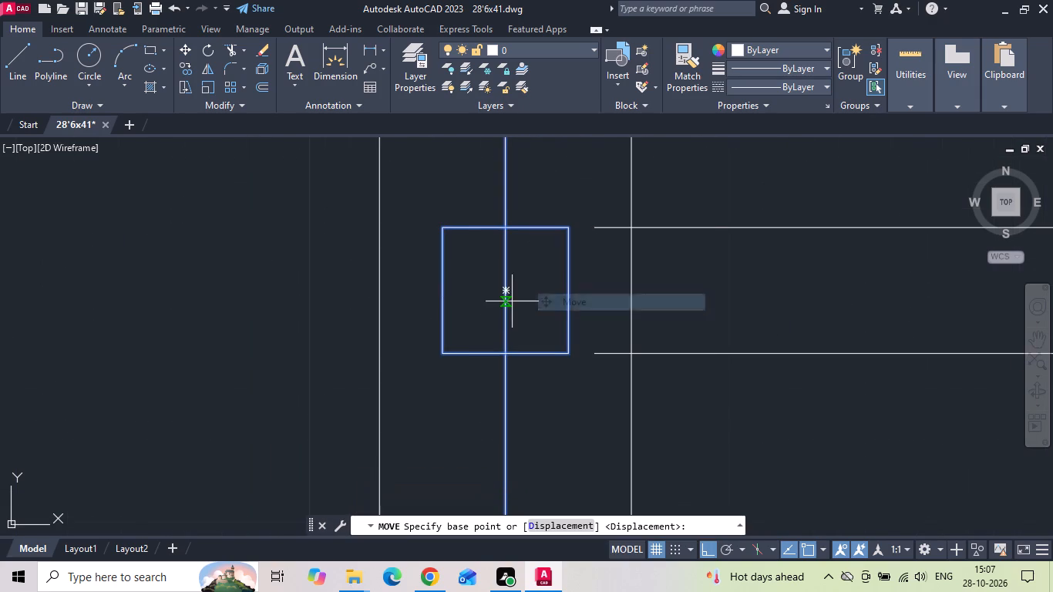
left_click(507, 291)
scroll(506, 291, "down", 2)
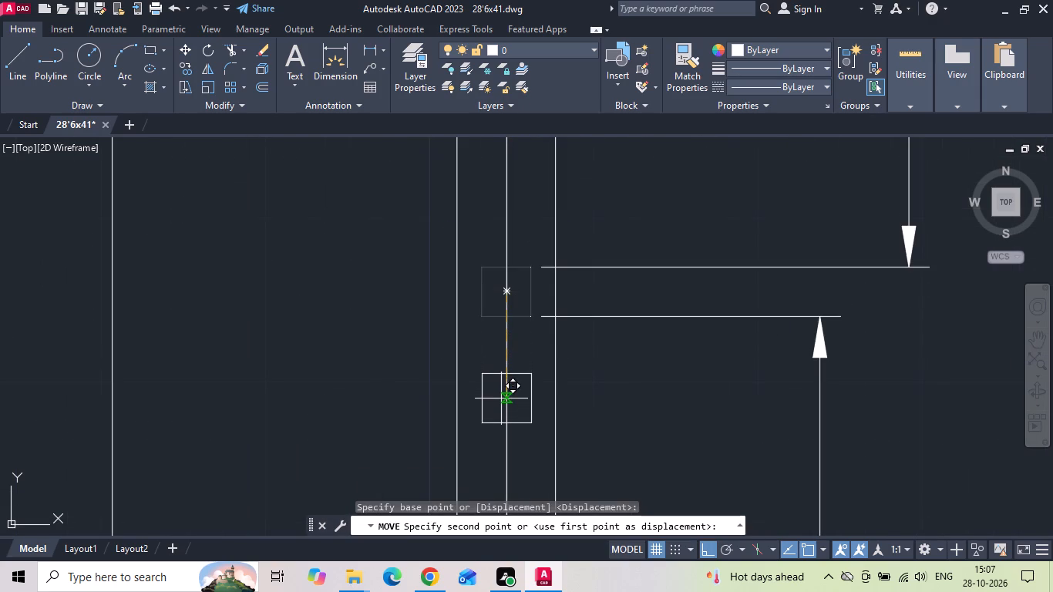
scroll(501, 419, "down", 1)
left_click(503, 380)
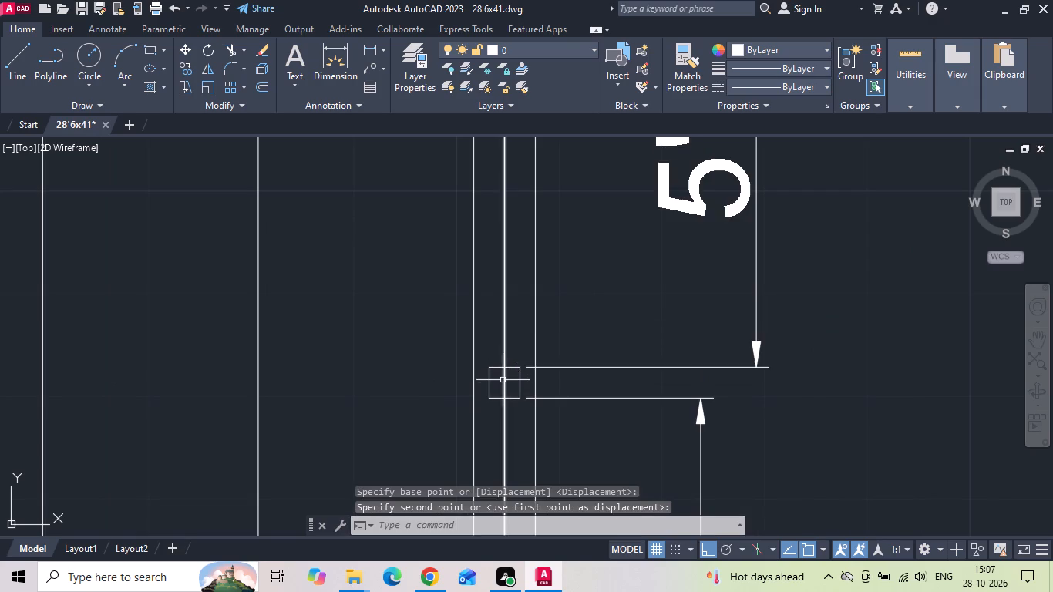
scroll(552, 341, "down", 3)
key("Escape")
Erase the two gap dimensions and the window's centre line.
left_click_drag(633, 313, 617, 340)
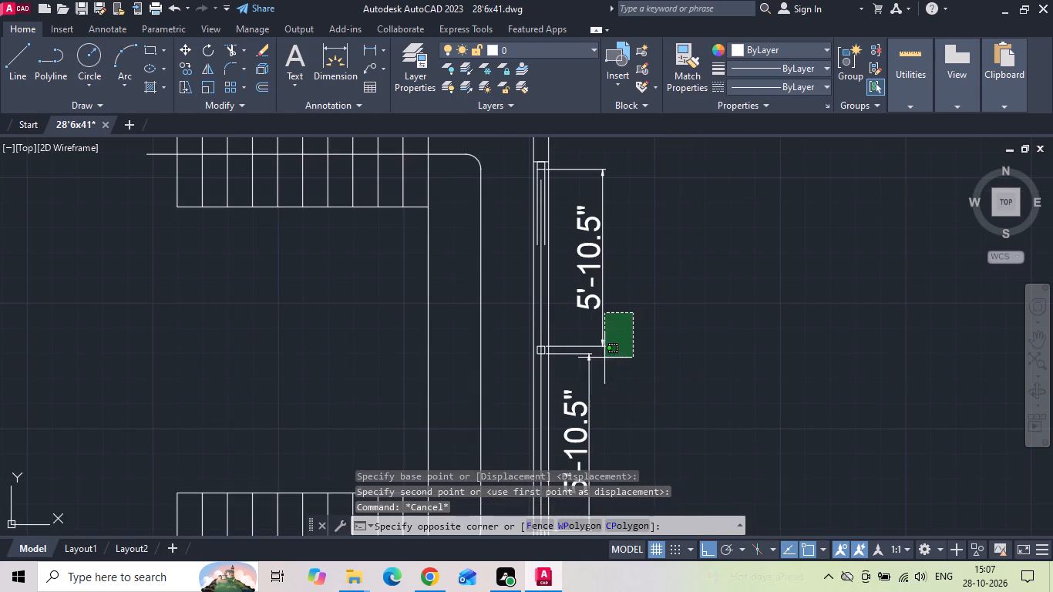
left_click(582, 385)
key("Delete")
scroll(529, 342, "up", 1)
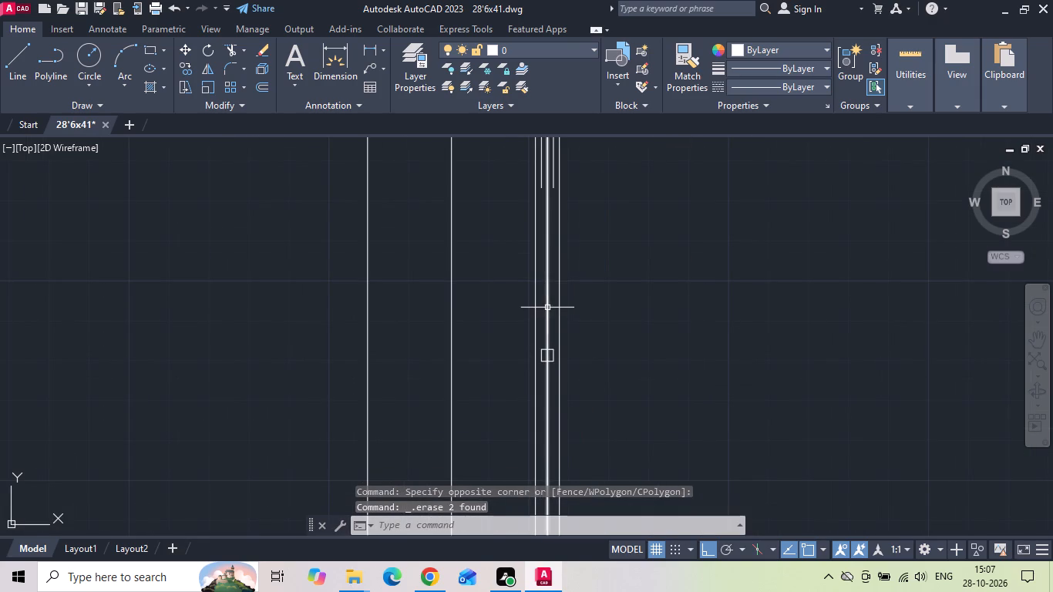
left_click(547, 308)
key("Delete")
Extend the two short inner frame lines from the rear post down to the middle post.
key("e")
key("x")
key("space")
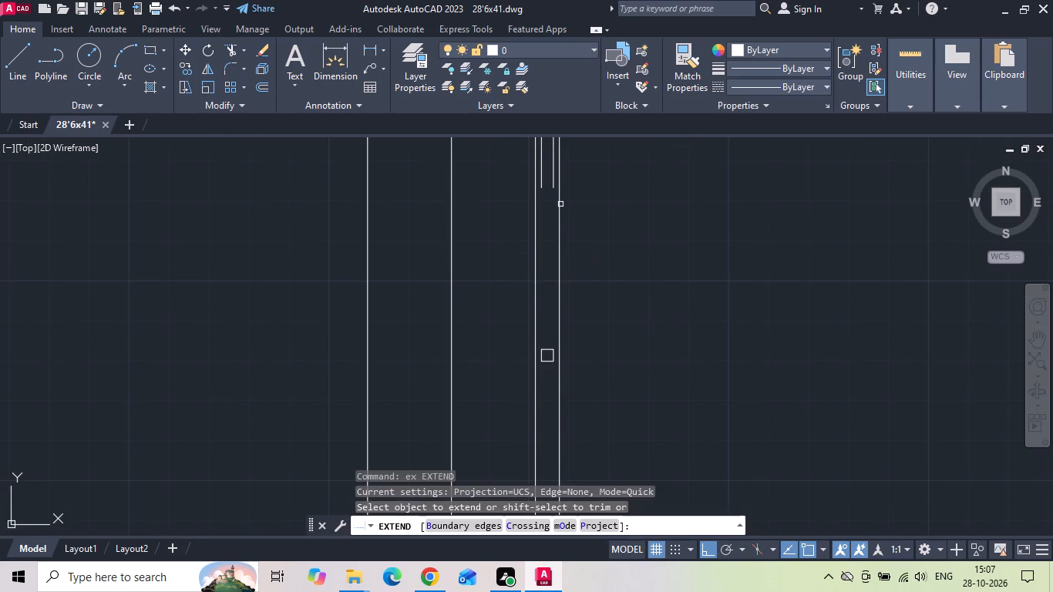
left_click(542, 182)
left_click(555, 177)
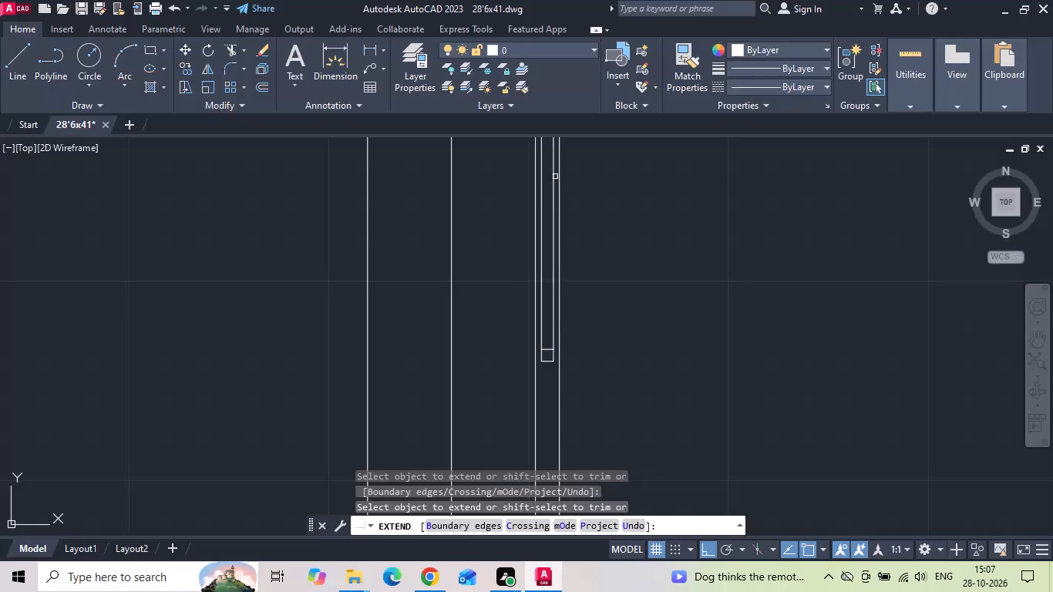
key("Escape")
Mirror the two frame lines about a horizontal axis through the middle post's side midpoint, keeping the source lines.
scroll(557, 297, "up", 3)
left_click_drag(545, 334, 537, 341)
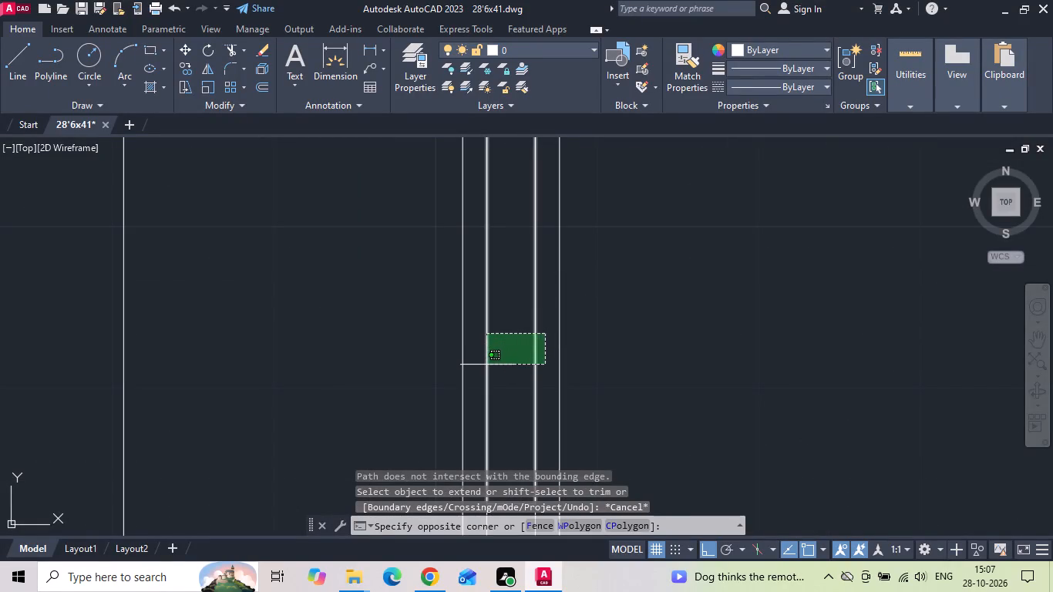
left_click(486, 365)
scroll(553, 214, "down", 3)
type("mi")
key("space")
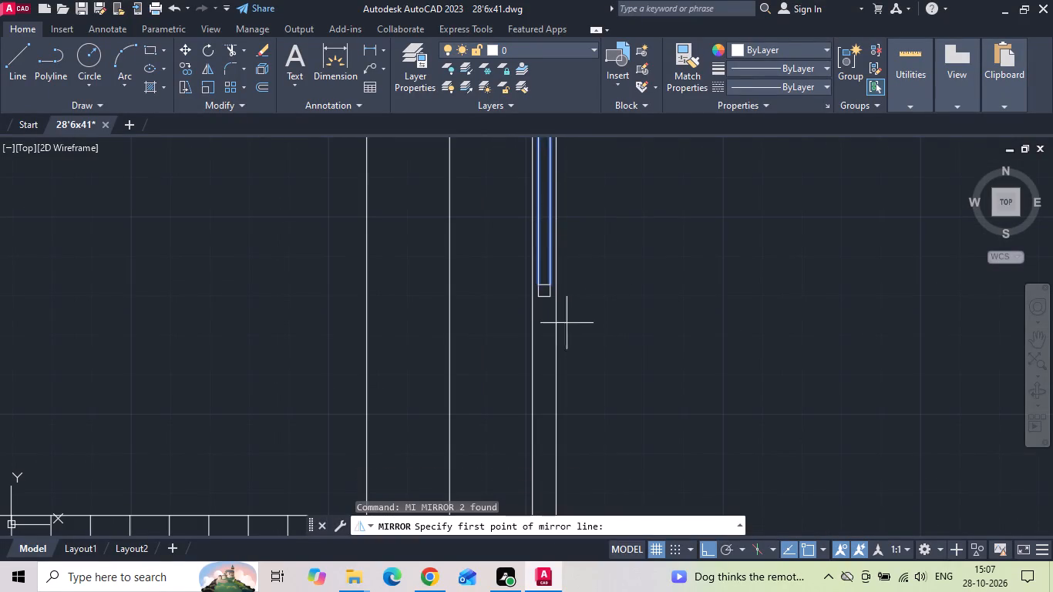
scroll(557, 303, "up", 3)
left_click(537, 284)
left_click(218, 351)
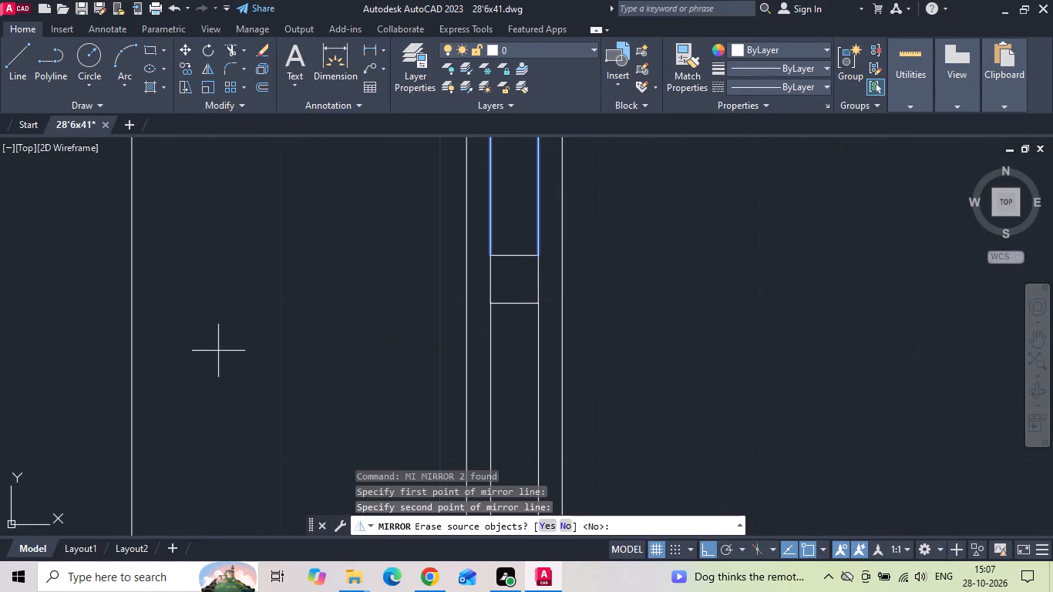
key("b")
key("BackSpace")
type("n")
key("space")
Hatch both spaces between the frame lines, in front of and behind the middle post, with the SOLID pattern in black (0,0,0).
scroll(559, 331, "down", 3)
scroll(687, 294, "down", 2)
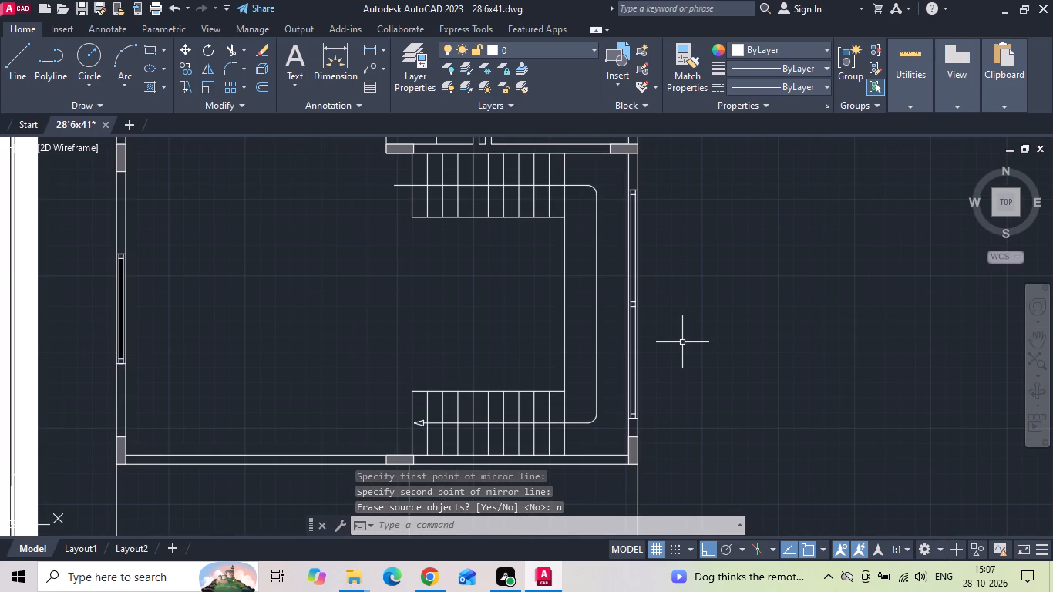
key("h")
key("space")
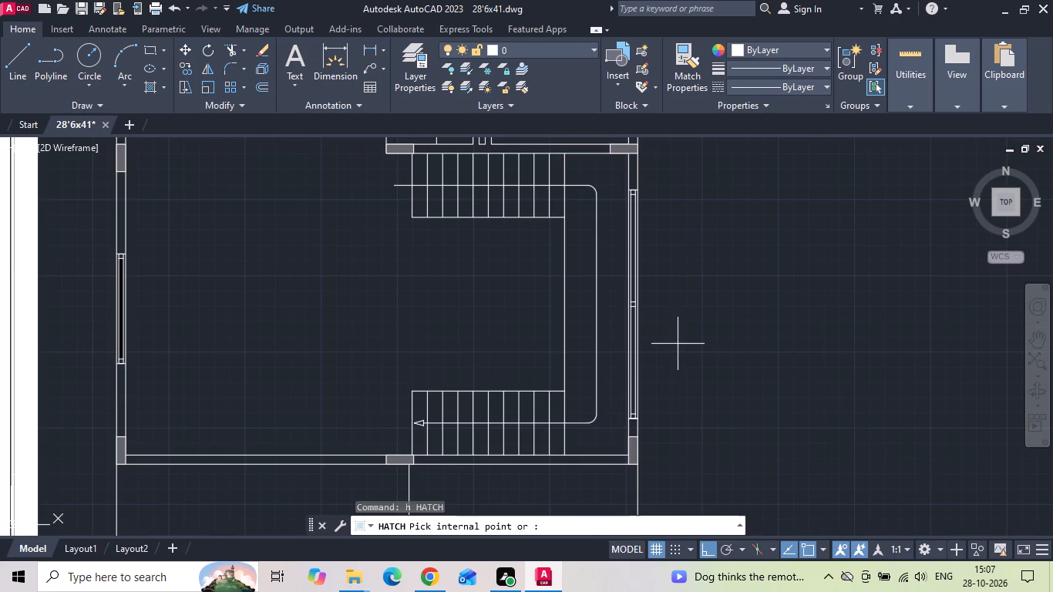
scroll(89, 317, "up", 2)
scroll(93, 313, "down", 2)
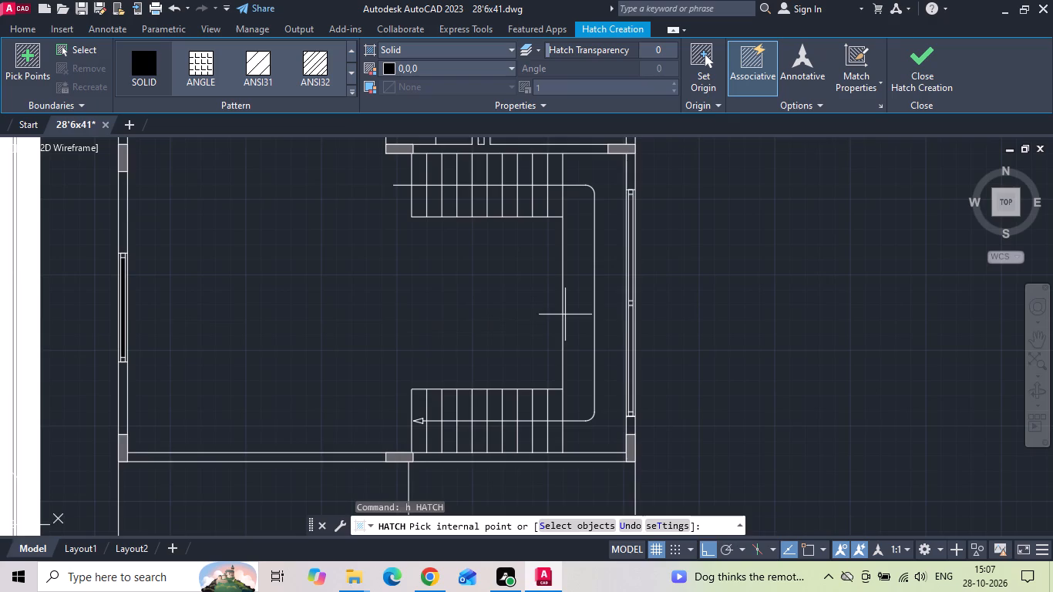
scroll(627, 325, "up", 2)
left_click(633, 364)
middle_click_drag(628, 261, 628, 438)
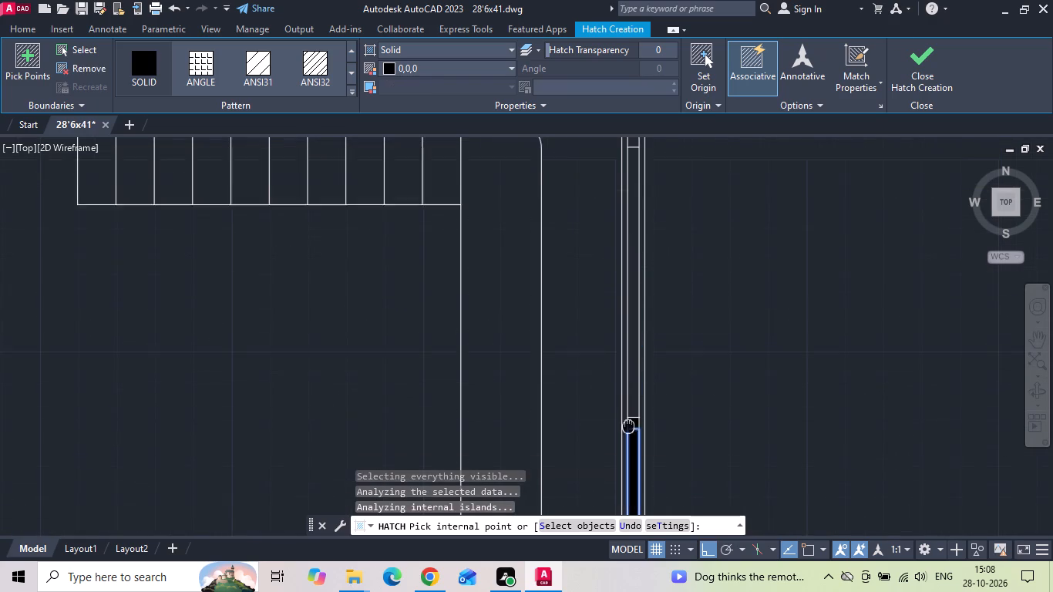
middle_click_drag(628, 438, 628, 449)
left_click(634, 355)
key("space")
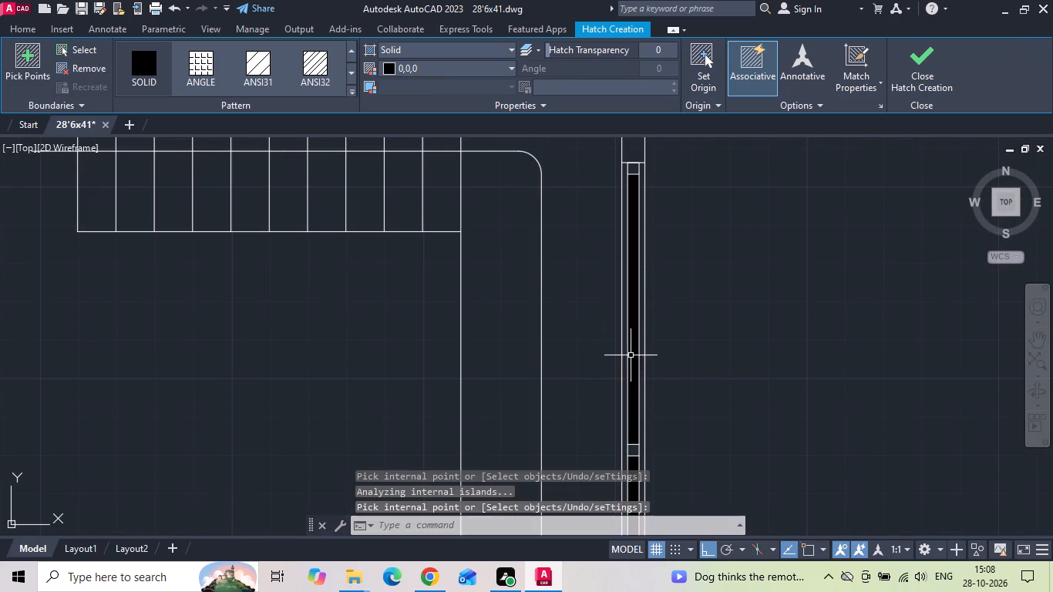
Hatch the spaces between the frame lines of the toilet and rear bedroom windows in the right side wall with SOLID black (0,0,0).
scroll(564, 368, "down", 3)
scroll(565, 276, "up", 3)
key("space")
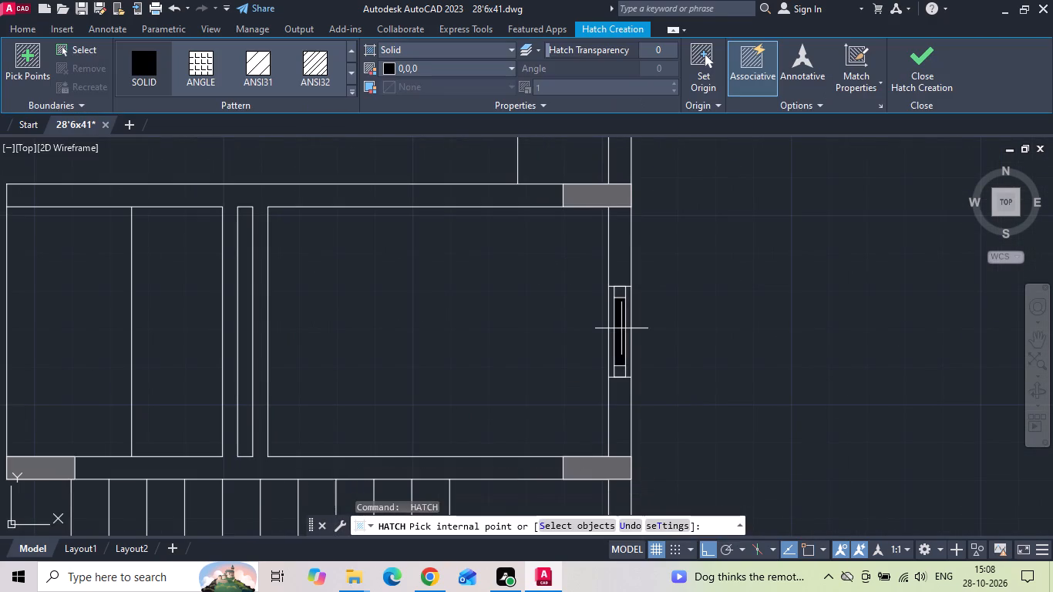
left_click(622, 327)
middle_click_drag(513, 268, 499, 427)
key("space")
middle_click_drag(540, 237, 537, 447)
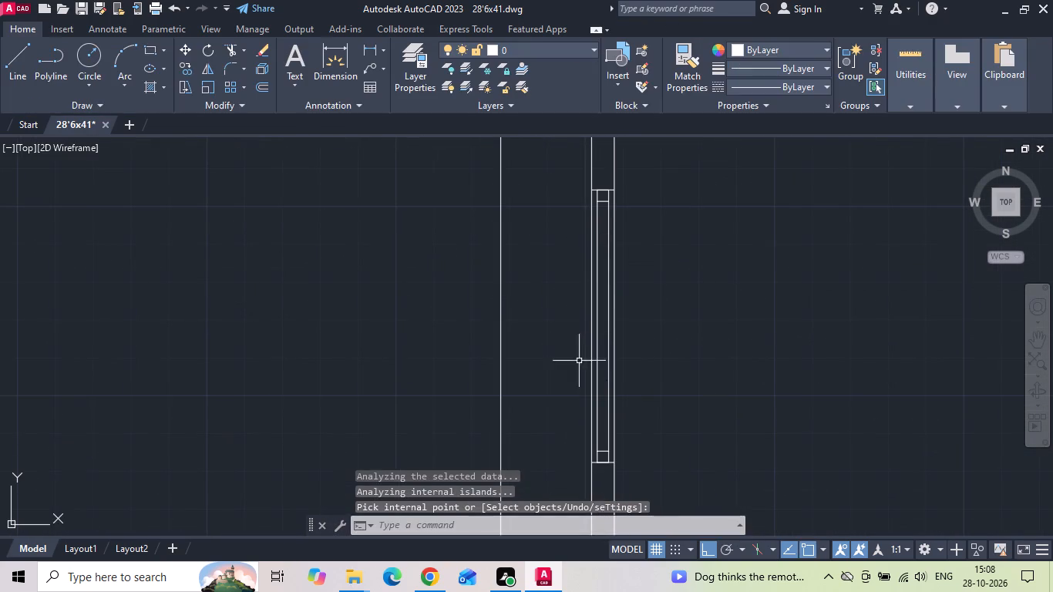
key("space")
left_click(601, 314)
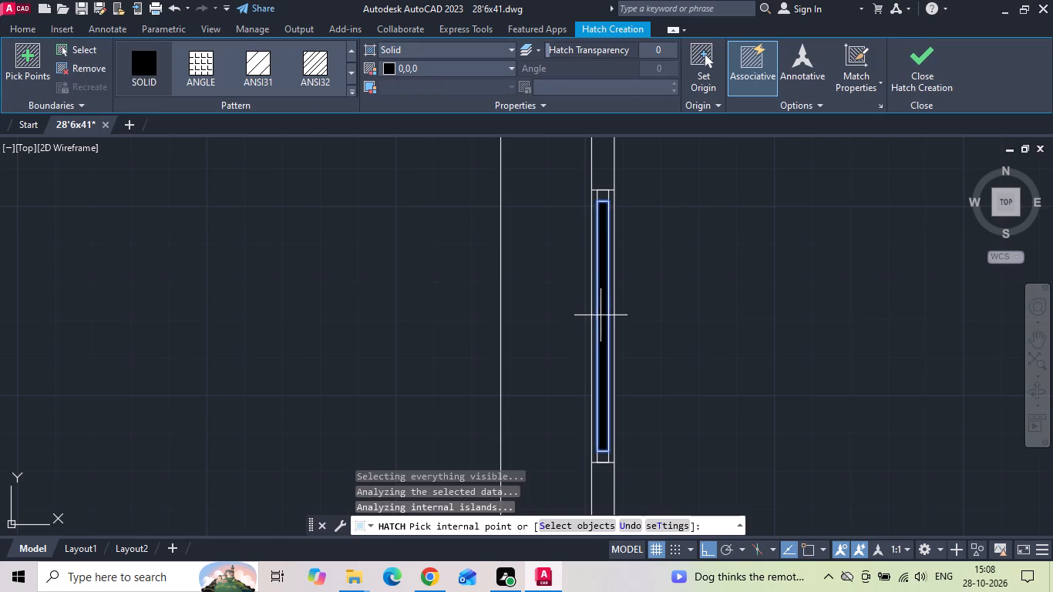
scroll(724, 284, "down", 2)
key("space")
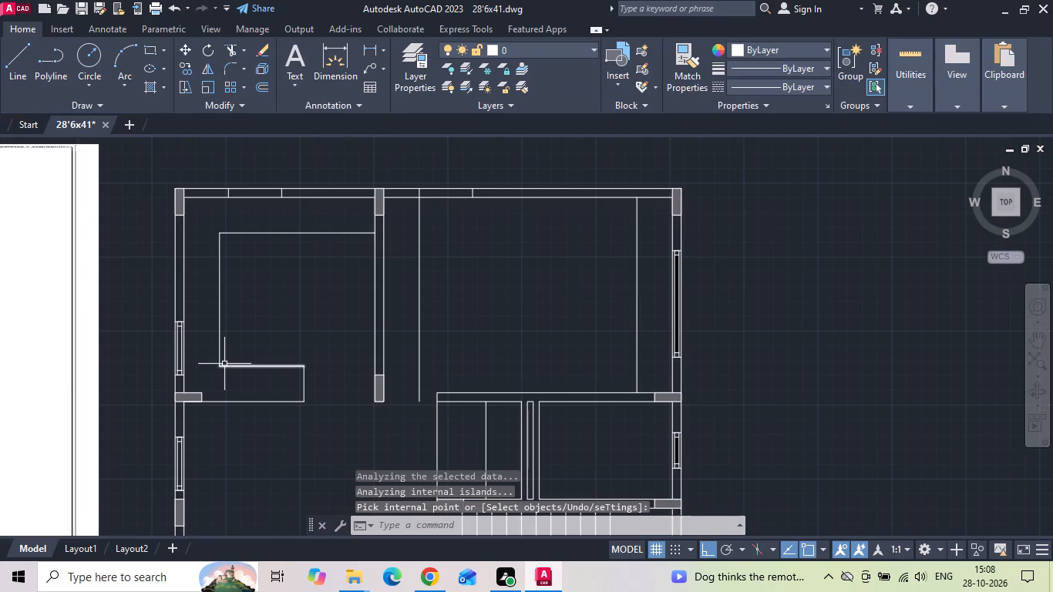
Hatch the spaces between the frame lines of the two rearmost windows in the left side wall with SOLID black (0,0,0).
scroll(159, 362, "up", 3)
key("space")
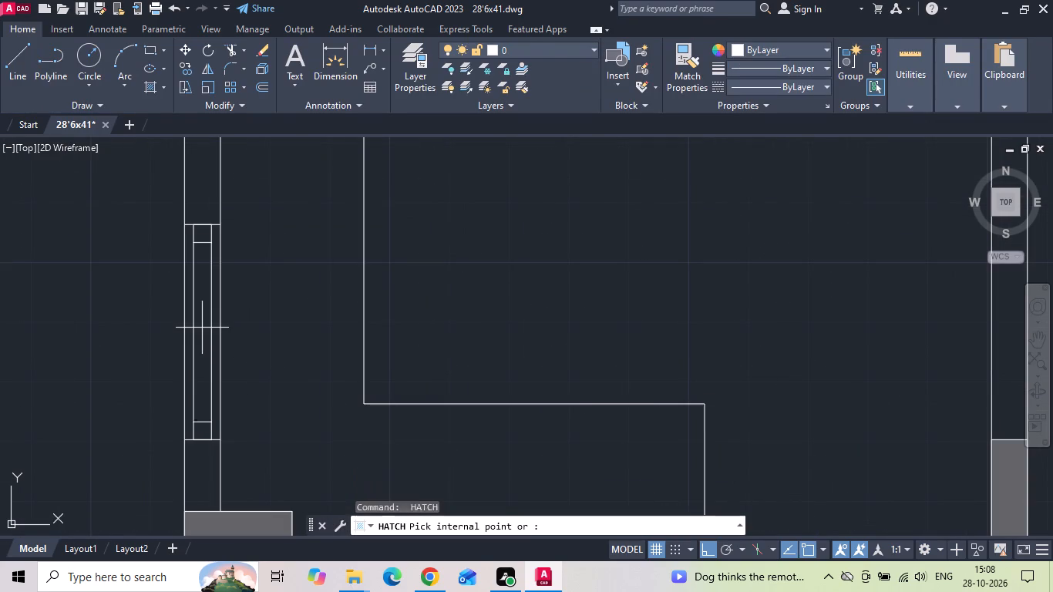
left_click(202, 325)
scroll(305, 238, "down", 3)
scroll(277, 356, "up", 3)
key("space")
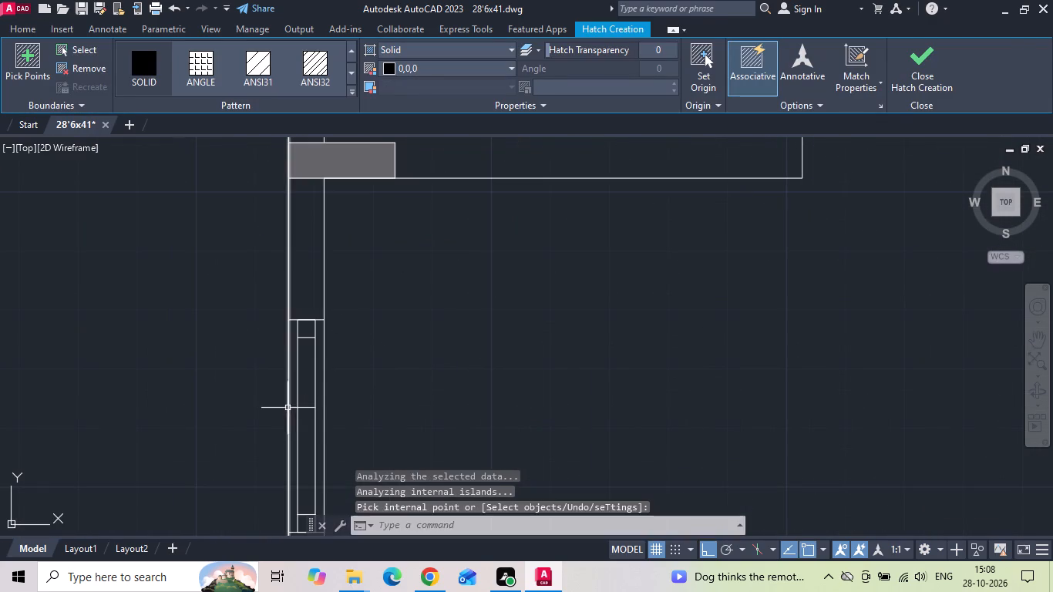
key("space")
left_click(301, 382)
scroll(372, 257, "down", 3)
key("space")
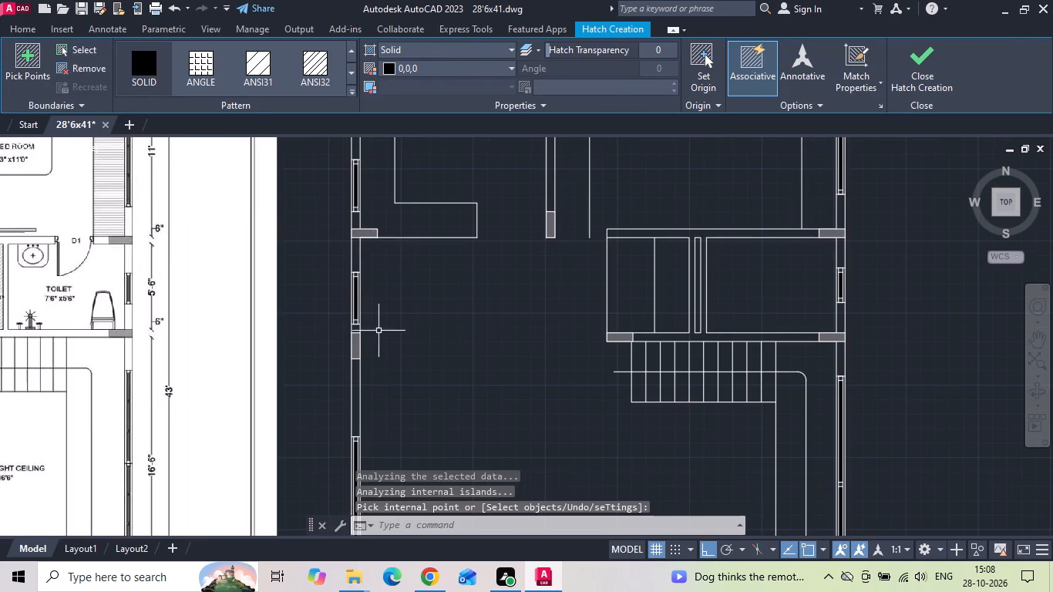
Copy the left side window's rear frame post by its left side midpoint onto the left jamb of the rear wall's left window opening.
scroll(363, 439, "up", 3)
scroll(357, 440, "down", 3)
middle_click_drag(365, 321, 365, 429)
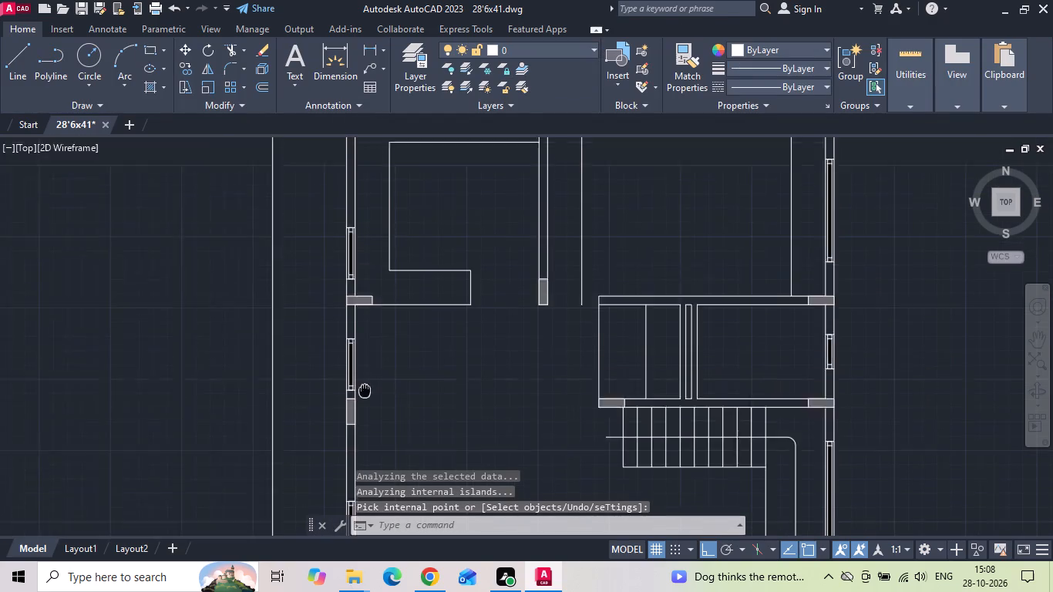
middle_click_drag(365, 429, 365, 440)
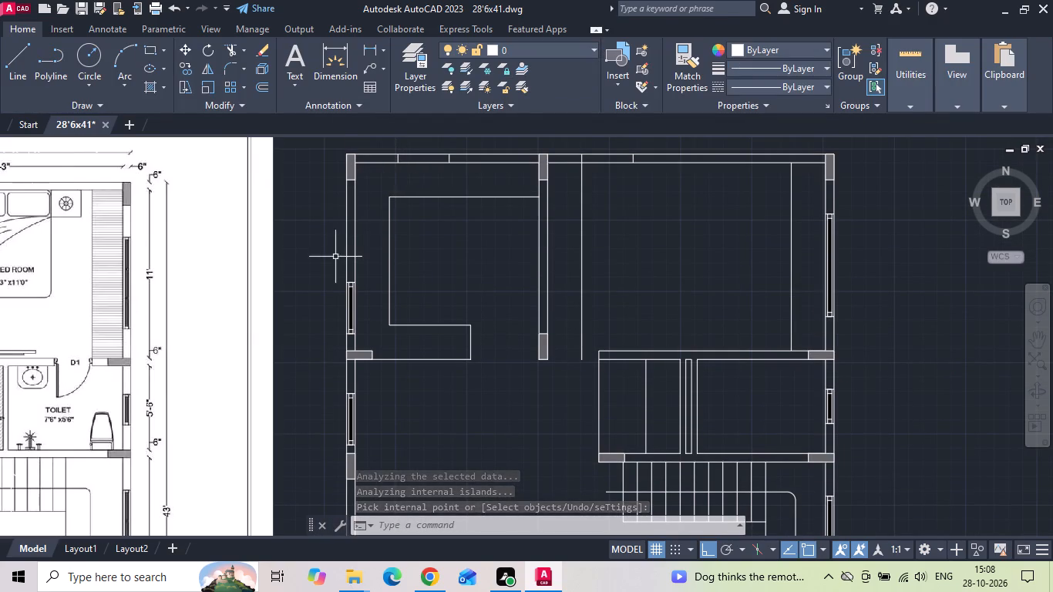
scroll(345, 281, "up", 6)
left_click(344, 294)
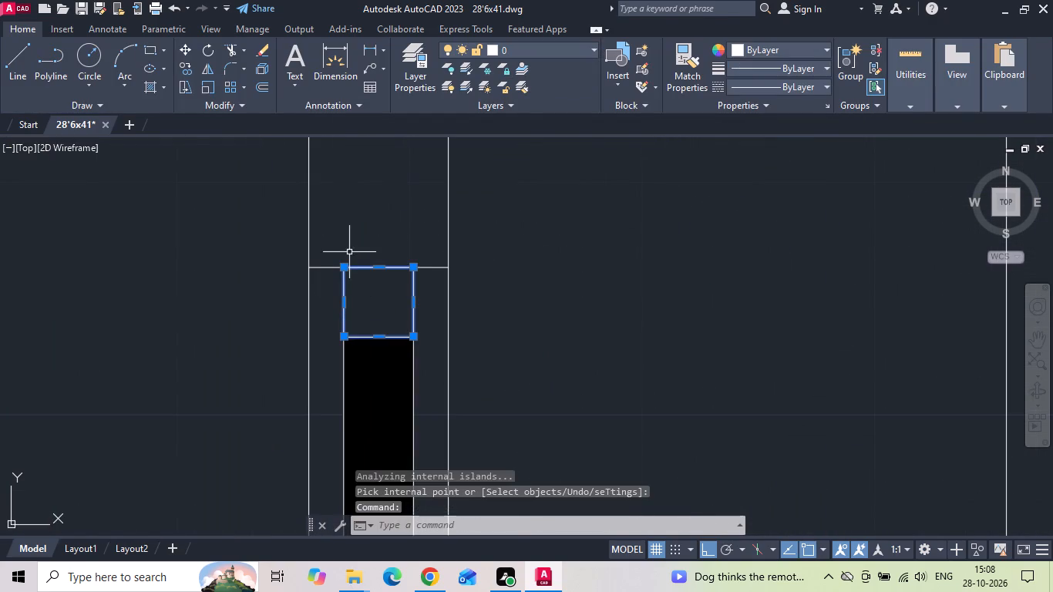
right_click(350, 209)
left_click(412, 294)
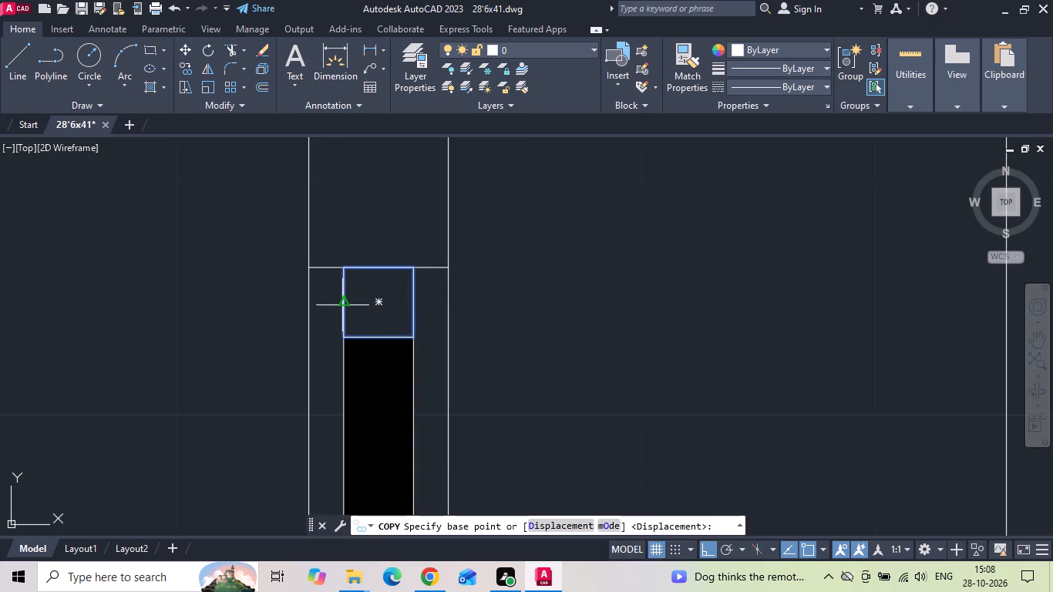
left_click(342, 304)
scroll(361, 363, "down", 6)
scroll(453, 239, "up", 3)
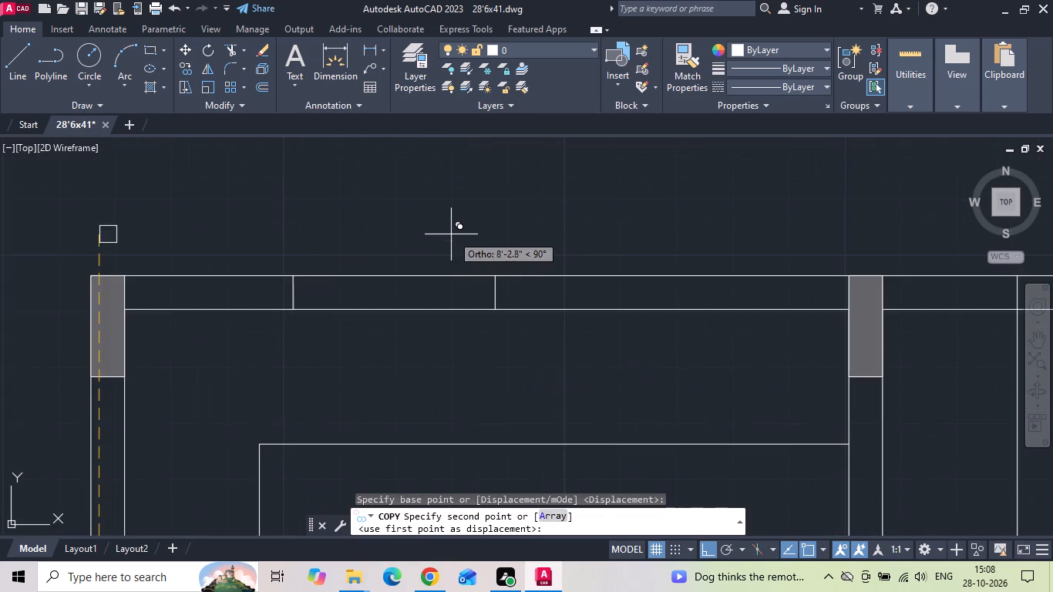
scroll(300, 293, "up", 3)
left_click(279, 288)
key("Escape")
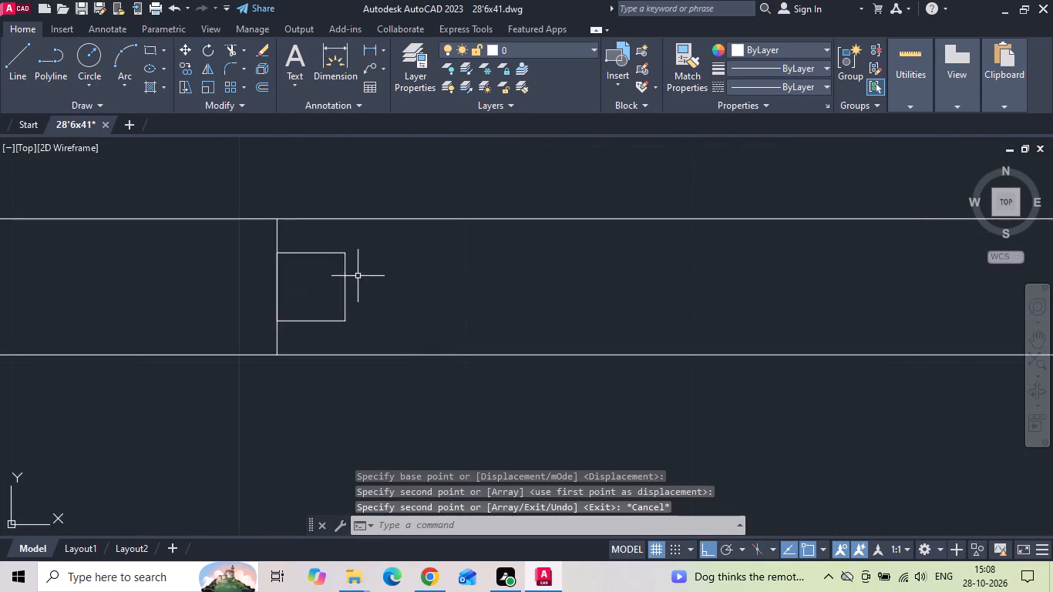
Copy the new frame post by its right side midpoint onto the right jambs of both rear wall window openings.
left_click_drag(359, 276, 348, 281)
left_click(341, 281)
right_click(340, 280)
left_click(385, 298)
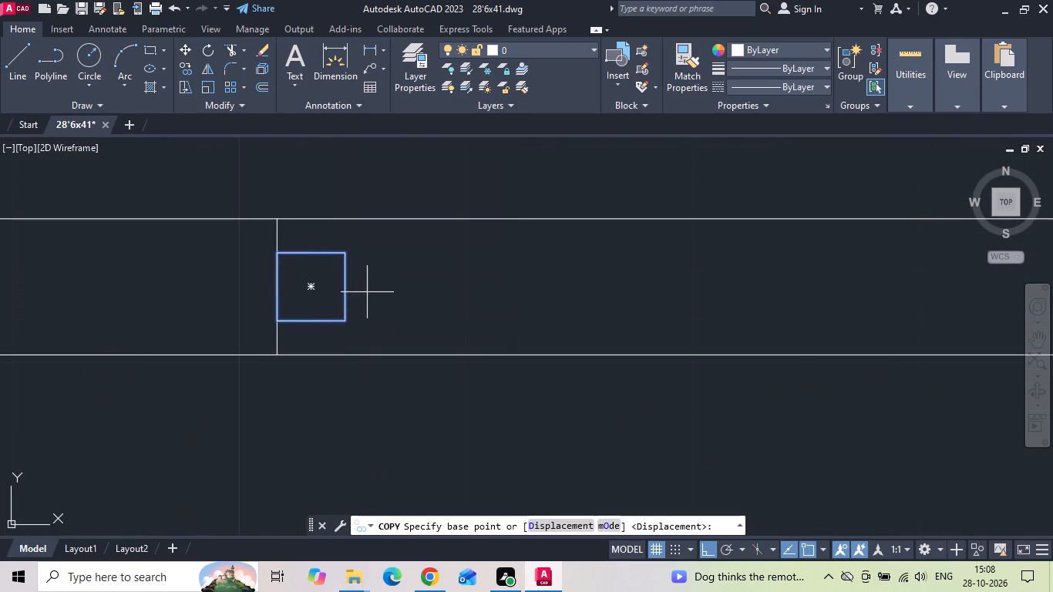
left_click(348, 288)
middle_click_drag(554, 278, 528, 280)
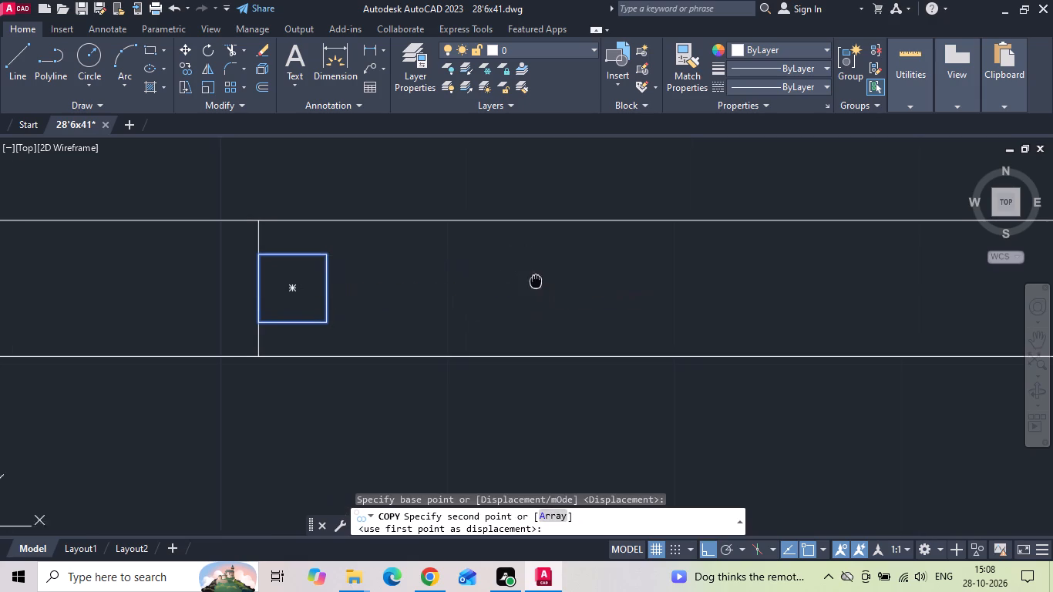
middle_click_drag(528, 280, 0, 304)
left_click(479, 314)
scroll(338, 311, "down", 4)
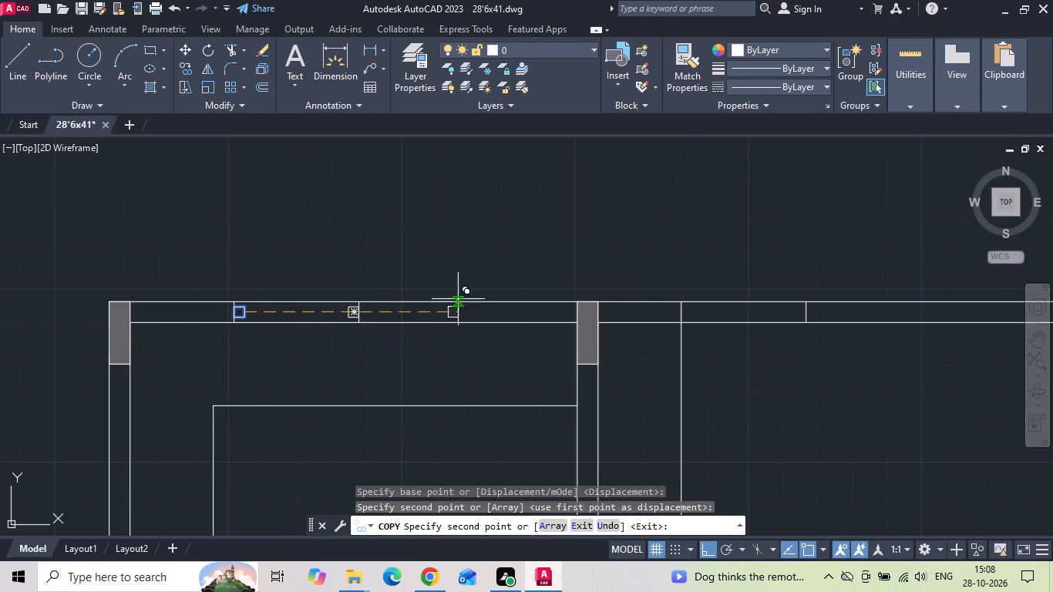
scroll(819, 319, "up", 3)
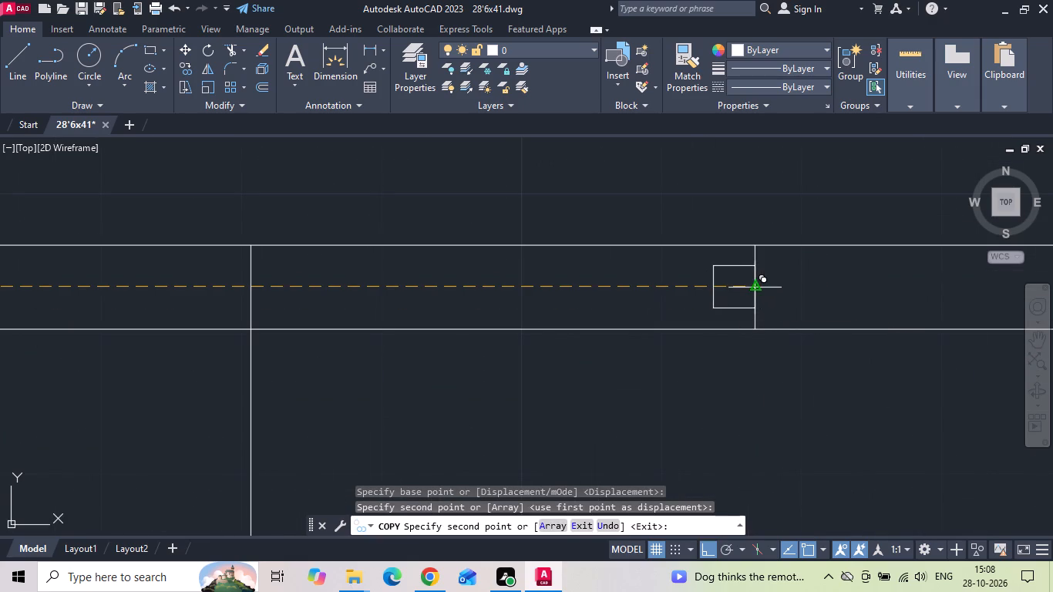
left_click(757, 284)
left_click(368, 298)
key("Escape")
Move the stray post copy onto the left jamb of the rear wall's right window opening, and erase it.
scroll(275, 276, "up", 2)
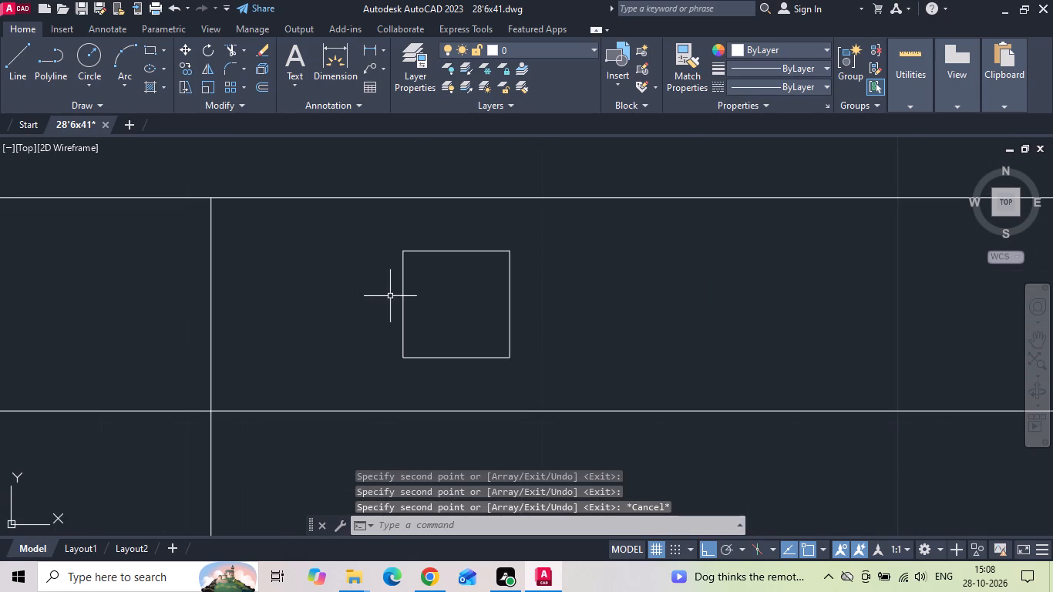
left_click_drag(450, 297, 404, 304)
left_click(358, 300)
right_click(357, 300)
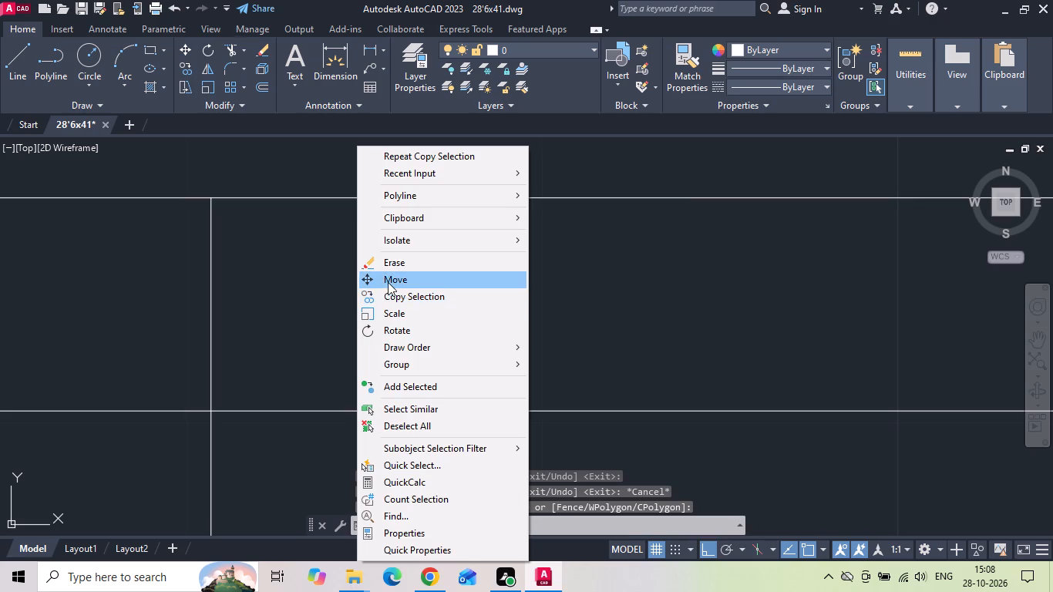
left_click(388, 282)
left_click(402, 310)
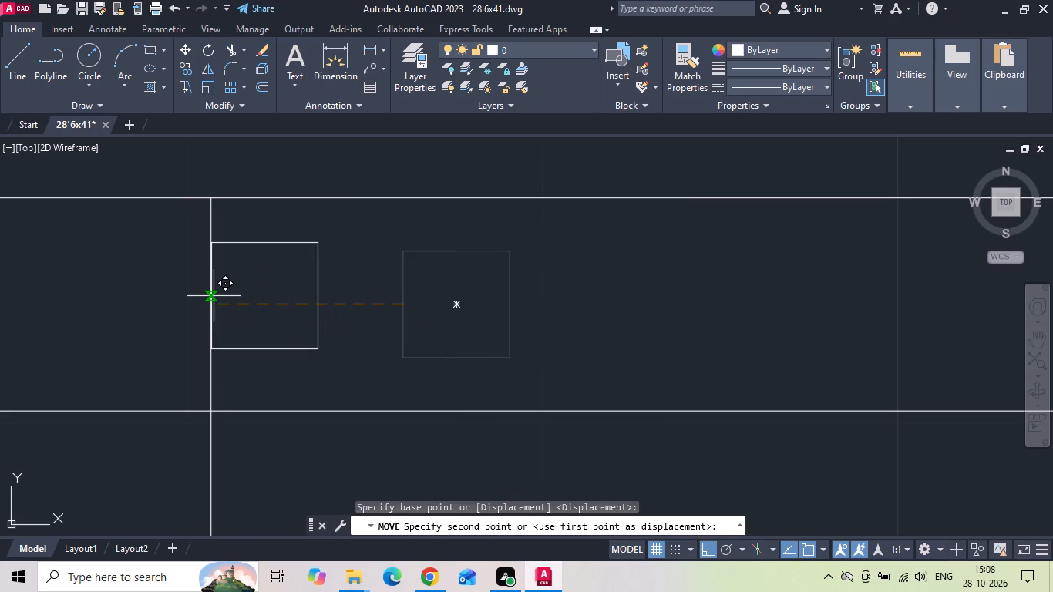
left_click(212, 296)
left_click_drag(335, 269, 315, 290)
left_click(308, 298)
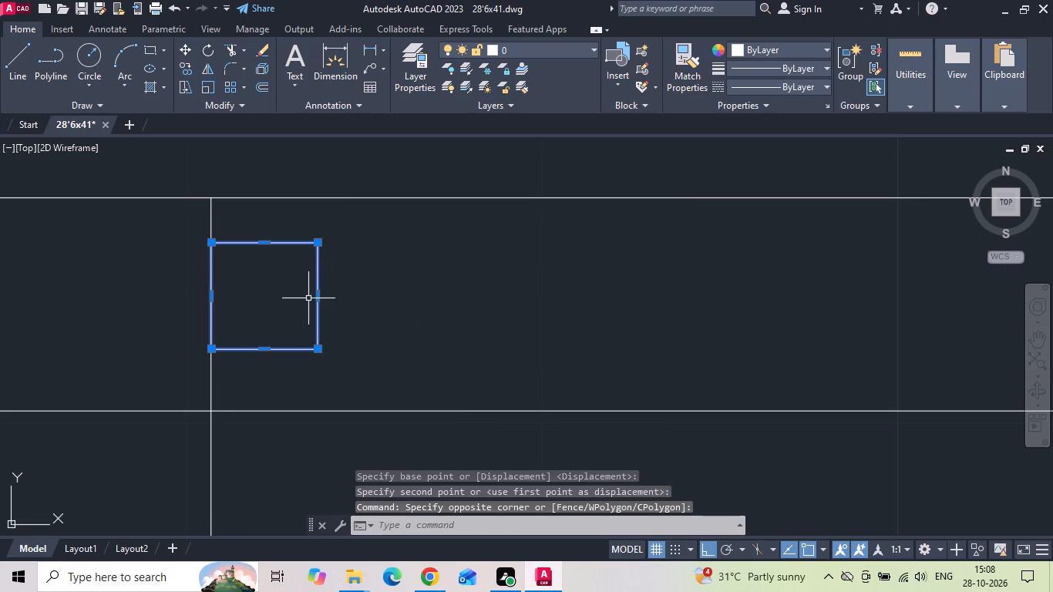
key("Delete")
Copy the right opening's right frame post by its left side midpoint onto the midpoint of that opening's left jamb.
scroll(308, 299, "down", 1)
left_click_drag(1003, 288, 915, 304)
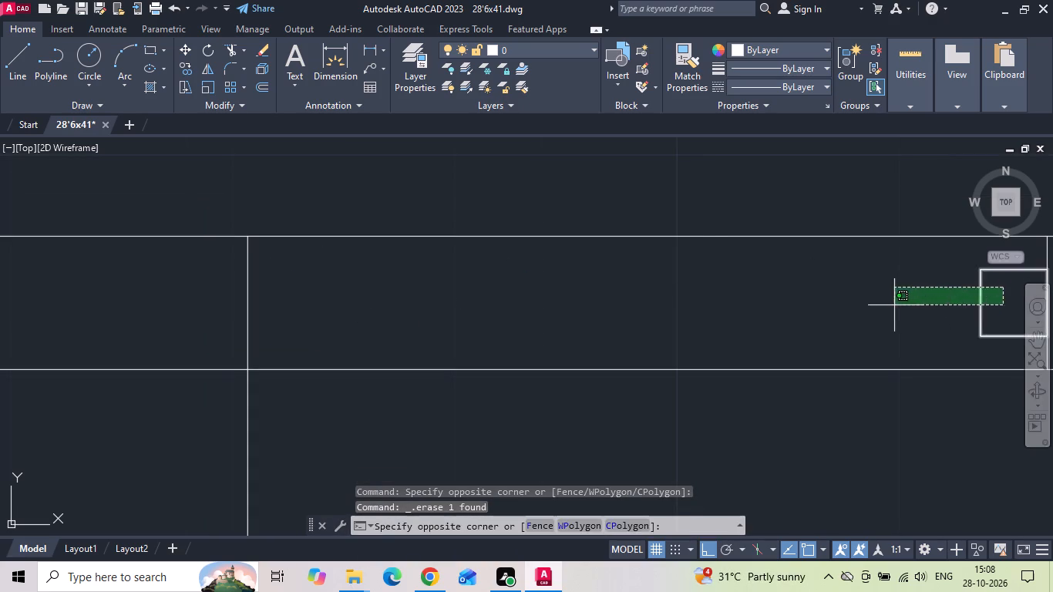
left_click(894, 305)
right_click(893, 304)
left_click(924, 296)
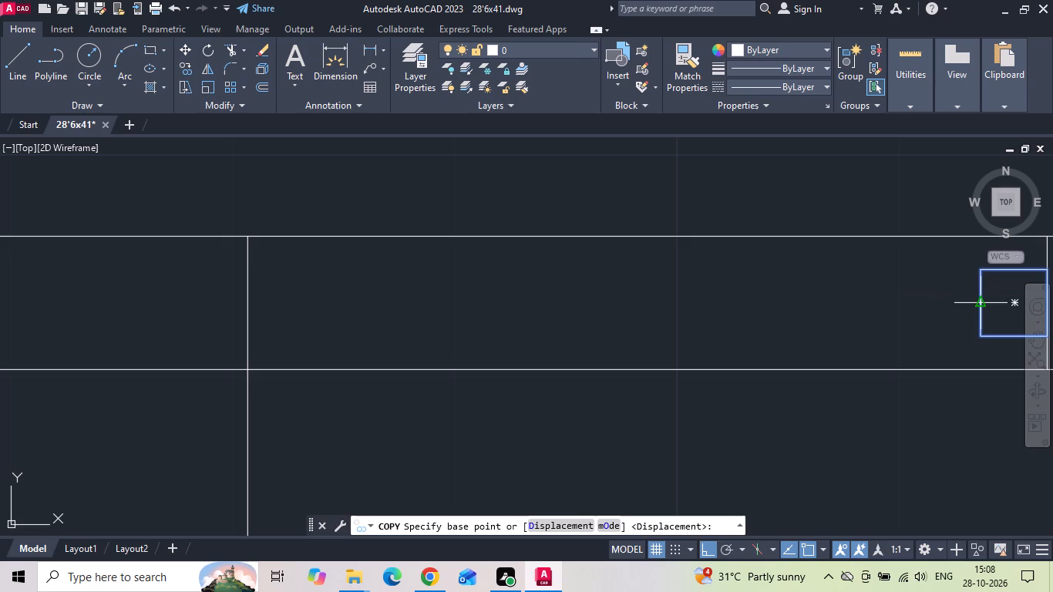
left_click(977, 301)
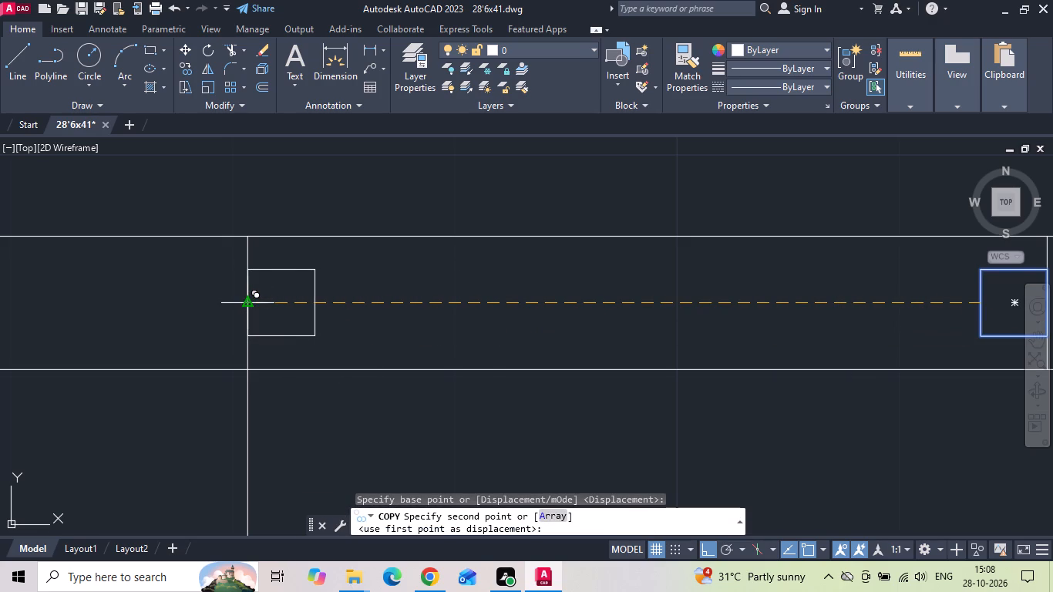
left_click(246, 302)
key("Escape")
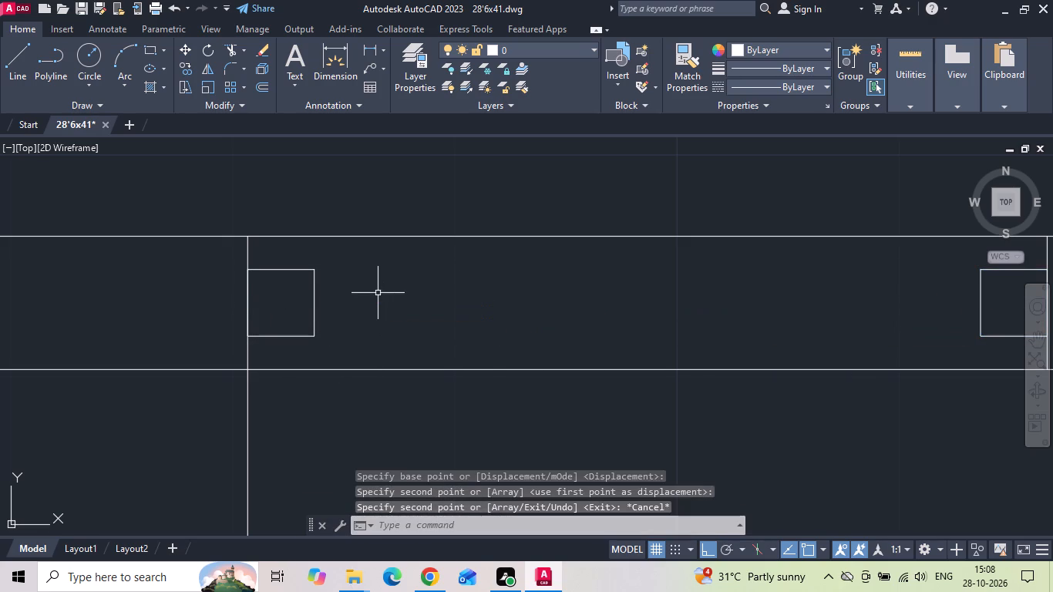
Draw two horizontal frame lines joining the facing corners of the two posts in the rear wall's right window.
type("l")
key("space")
middle_click_drag(562, 286, 439, 284)
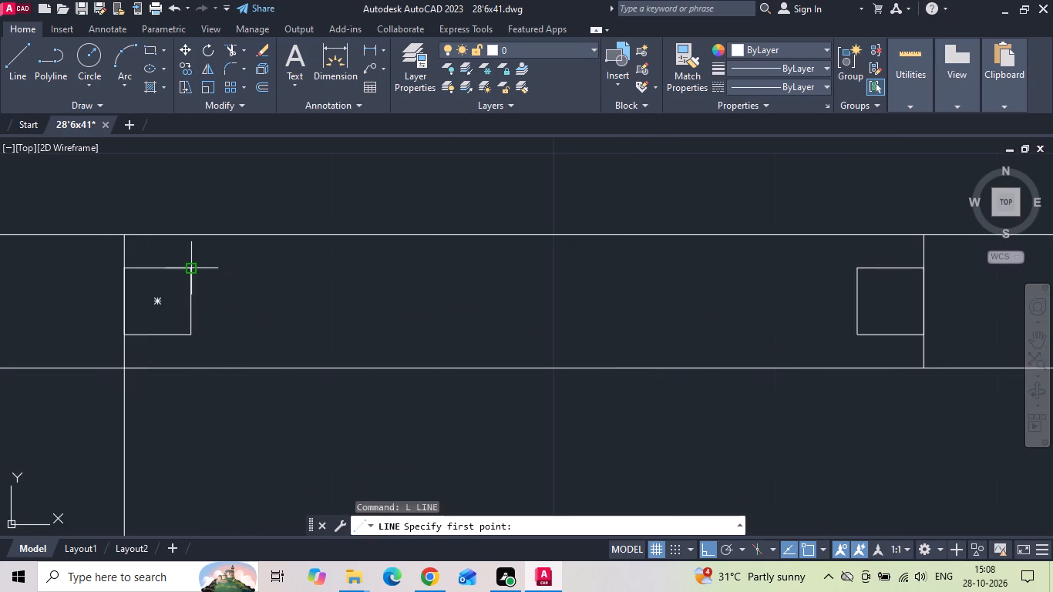
left_click(192, 270)
left_click(861, 266)
key("space")
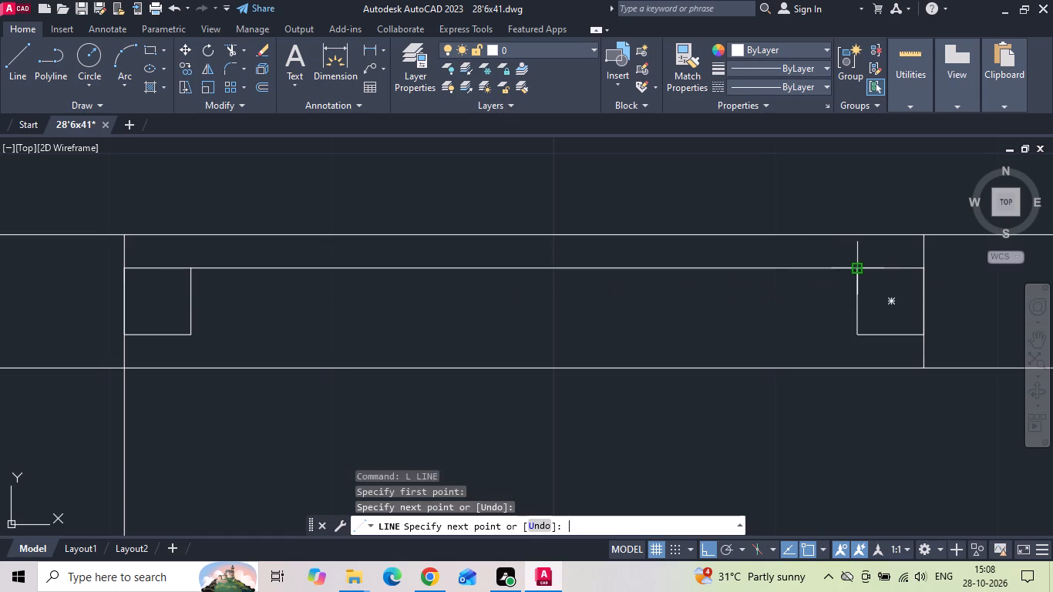
key("space")
left_click_drag(193, 332, 200, 332)
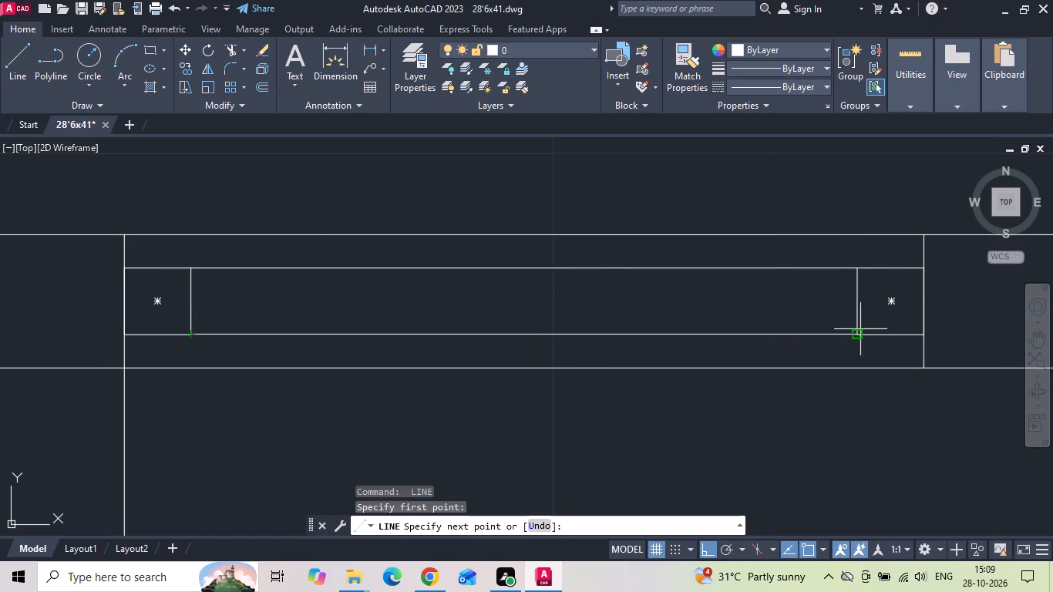
left_click(859, 333)
key("Escape")
Draw two horizontal frame lines joining the facing corners of the two posts in the rear wall's left window.
scroll(871, 321, "down", 3)
scroll(775, 321, "up", 3)
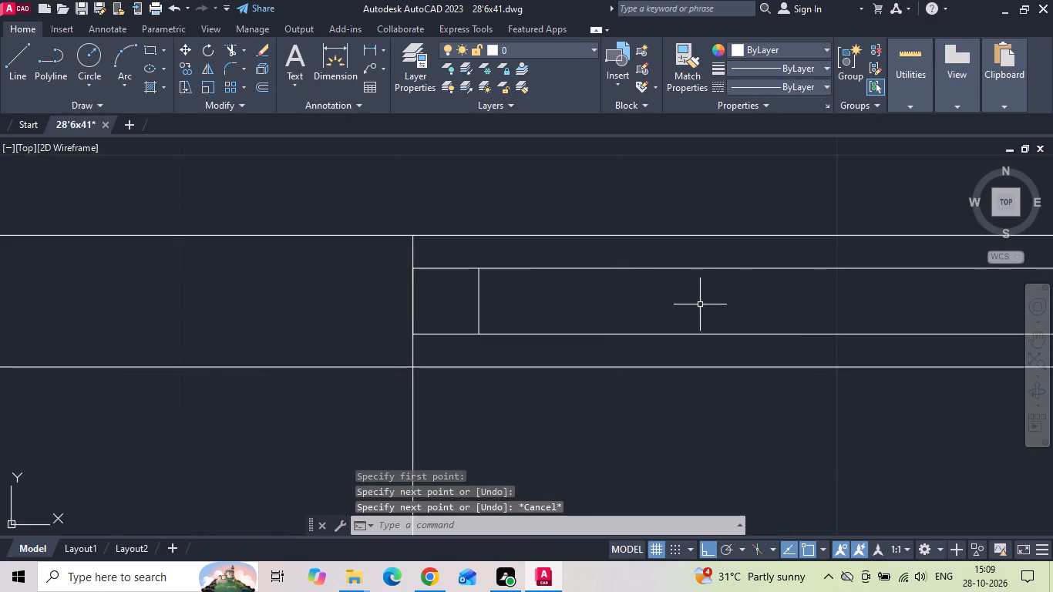
scroll(661, 297, "down", 4)
scroll(345, 321, "up", 3)
key("space")
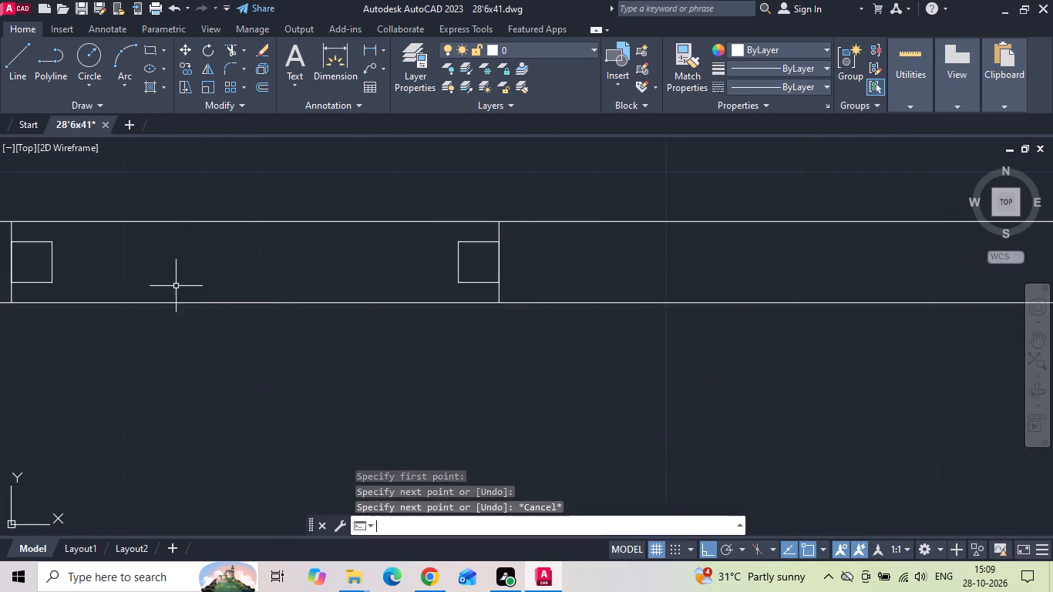
left_click_drag(55, 244, 64, 247)
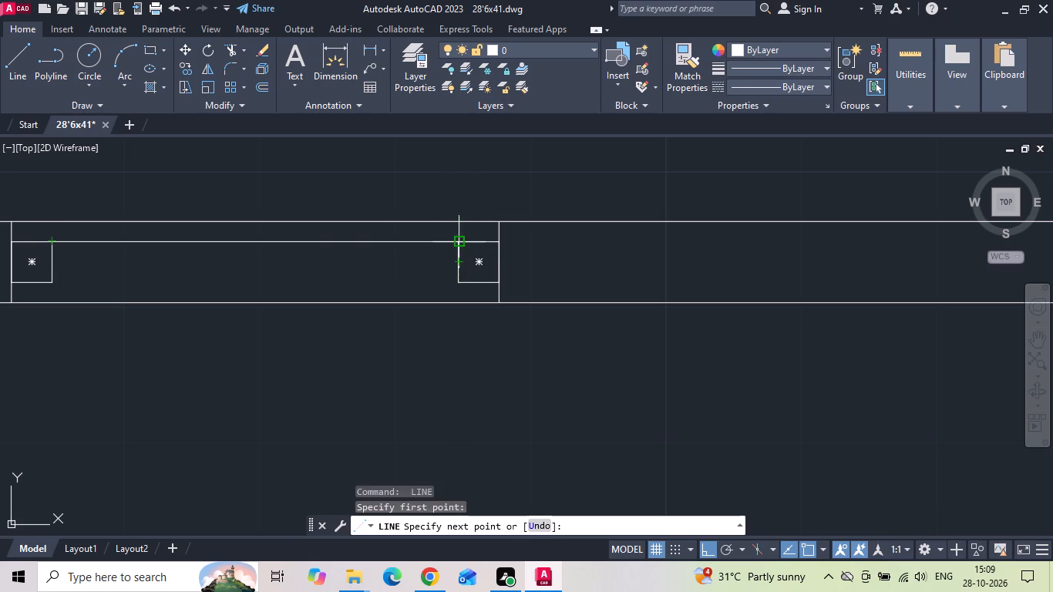
left_click(454, 240)
key("space")
key("space")
left_click(57, 284)
left_click(459, 282)
key("Escape")
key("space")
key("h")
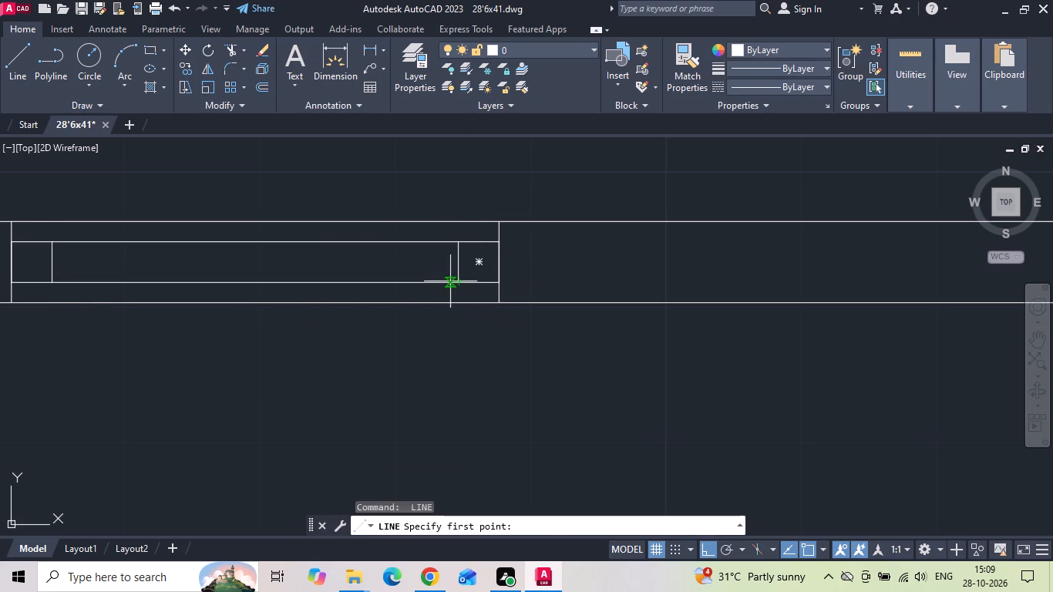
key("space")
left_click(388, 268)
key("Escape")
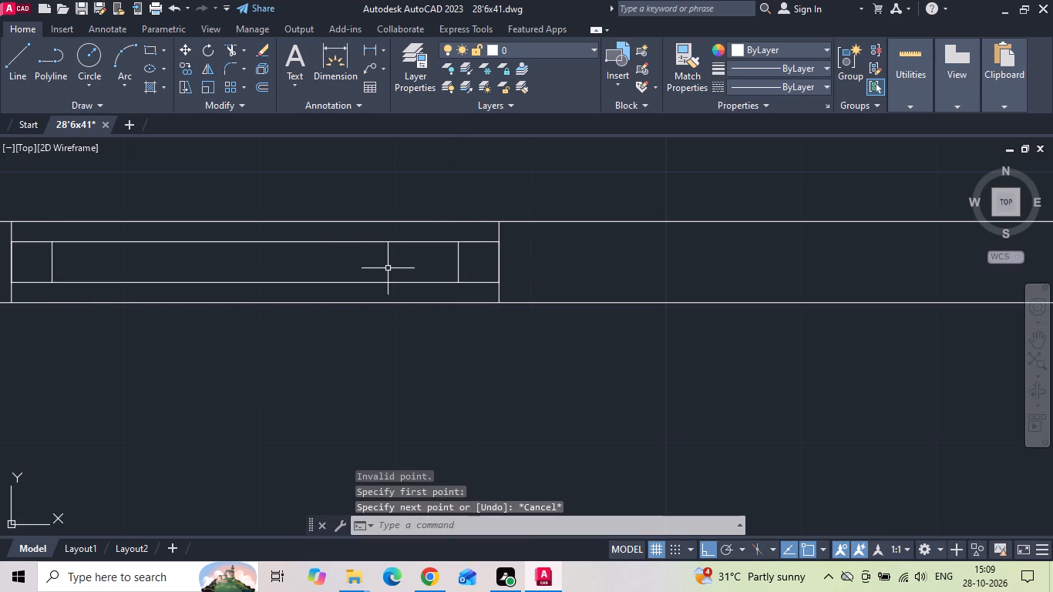
Fill the glazing areas of the rear wall's left and right windows with solid black hatch.
type("h")
key("space")
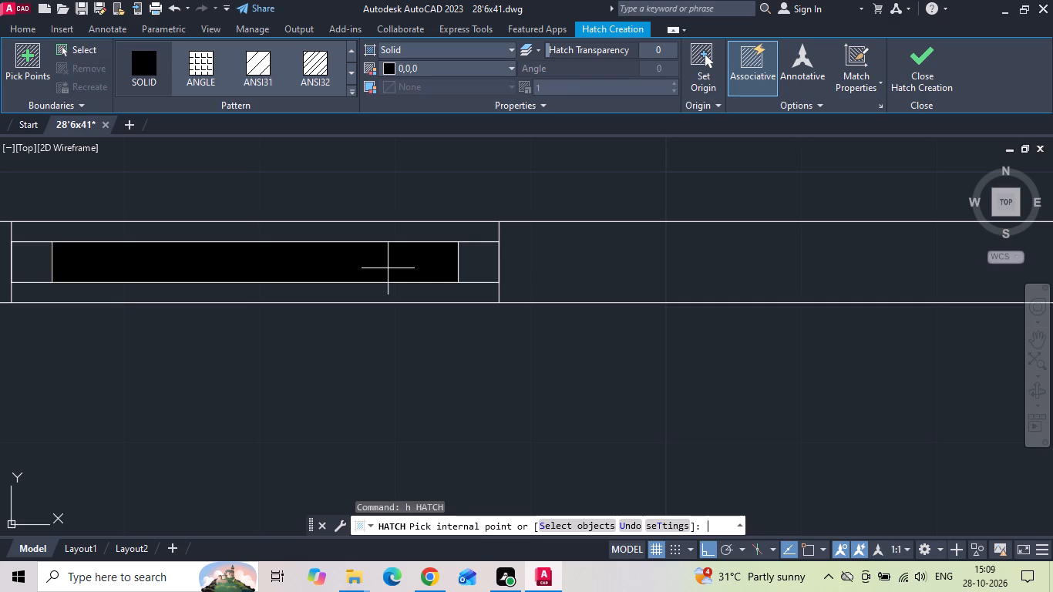
left_click(386, 267)
scroll(266, 271, "down", 4)
key("space")
scroll(529, 266, "up", 2)
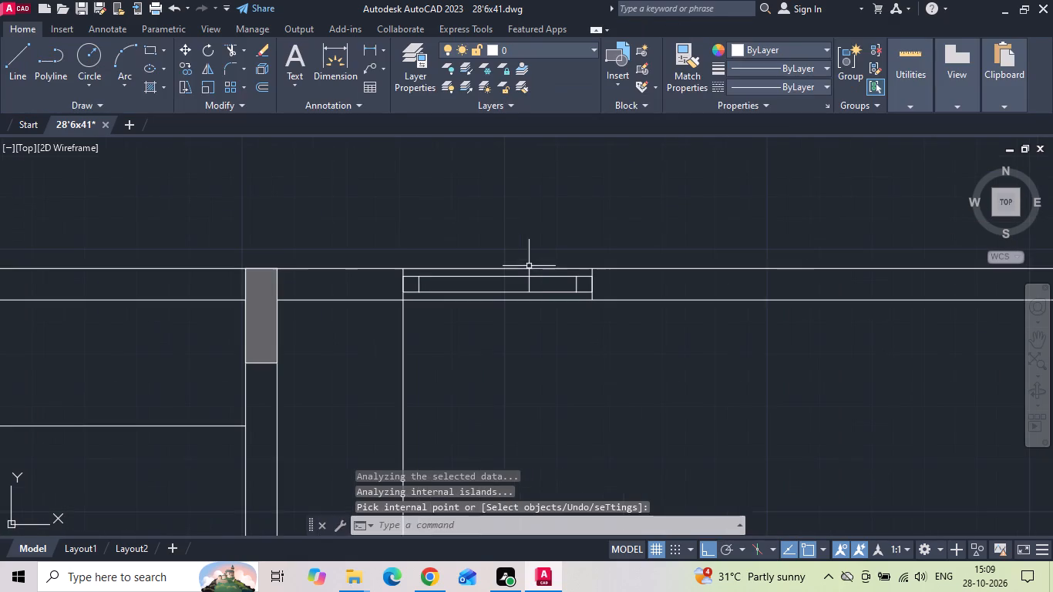
key("space")
left_click(518, 288)
key("space")
scroll(687, 294, "down", 3)
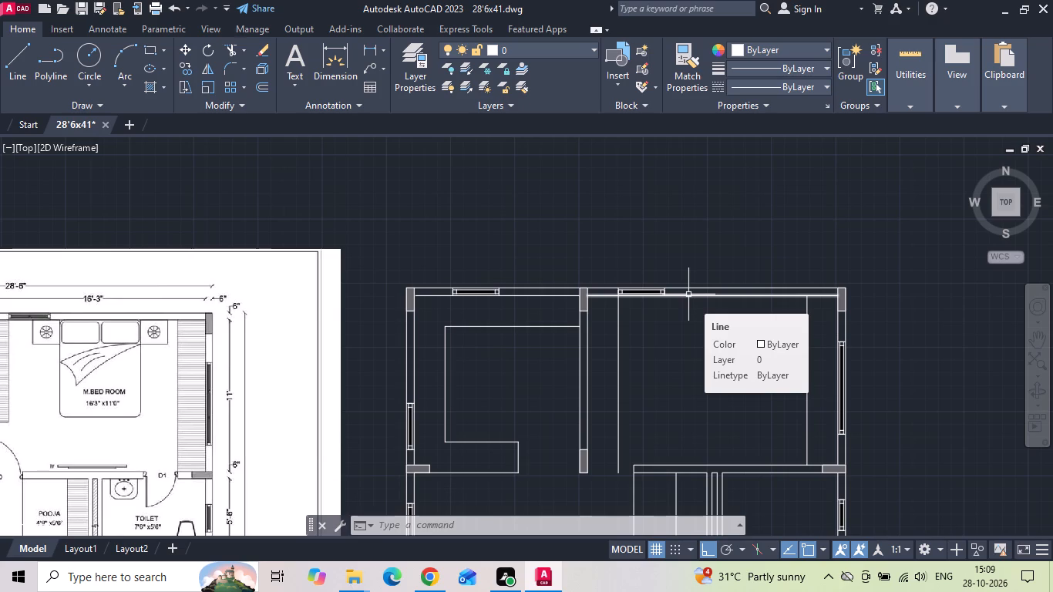
Save the drawing.
key("ctrl+s")
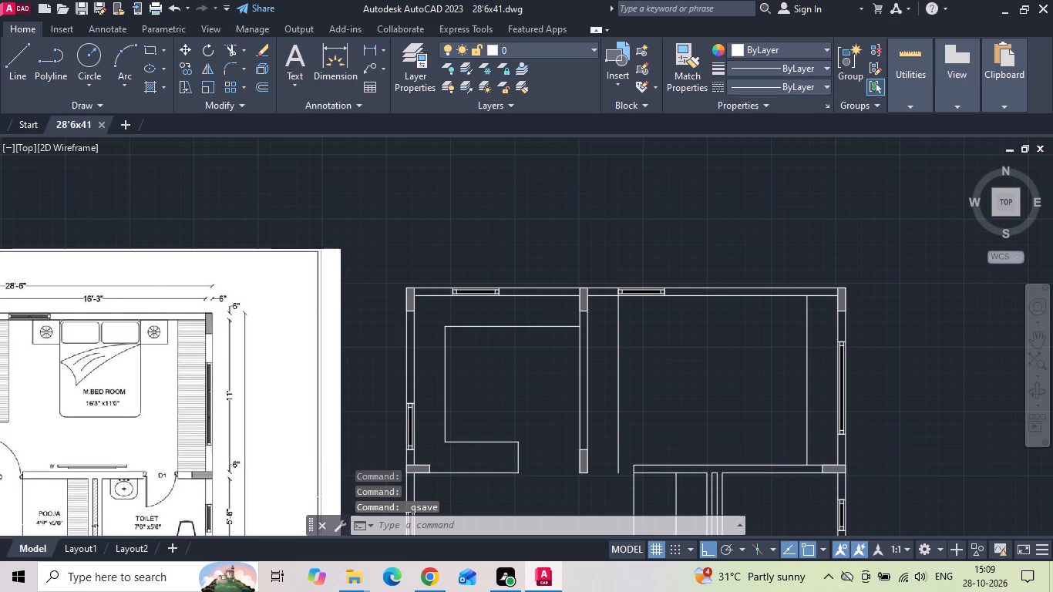
Extend the master bedroom's right wardrobe line through the thickness of the wall between bedroom and toilet.
middle_click_drag(282, 432, 299, 363)
scroll(130, 425, "up", 2)
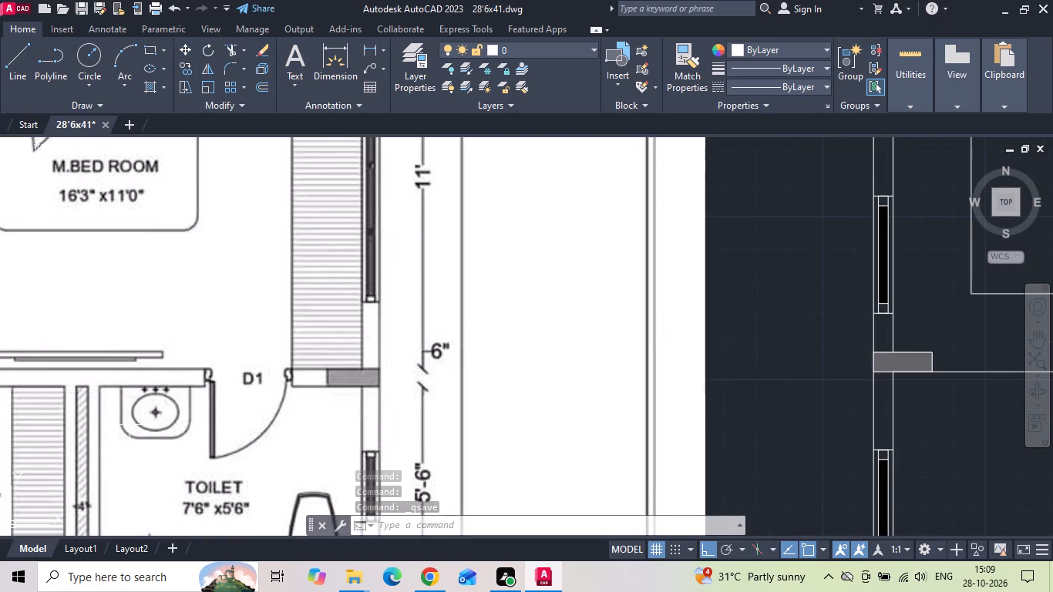
scroll(275, 334, "down", 2)
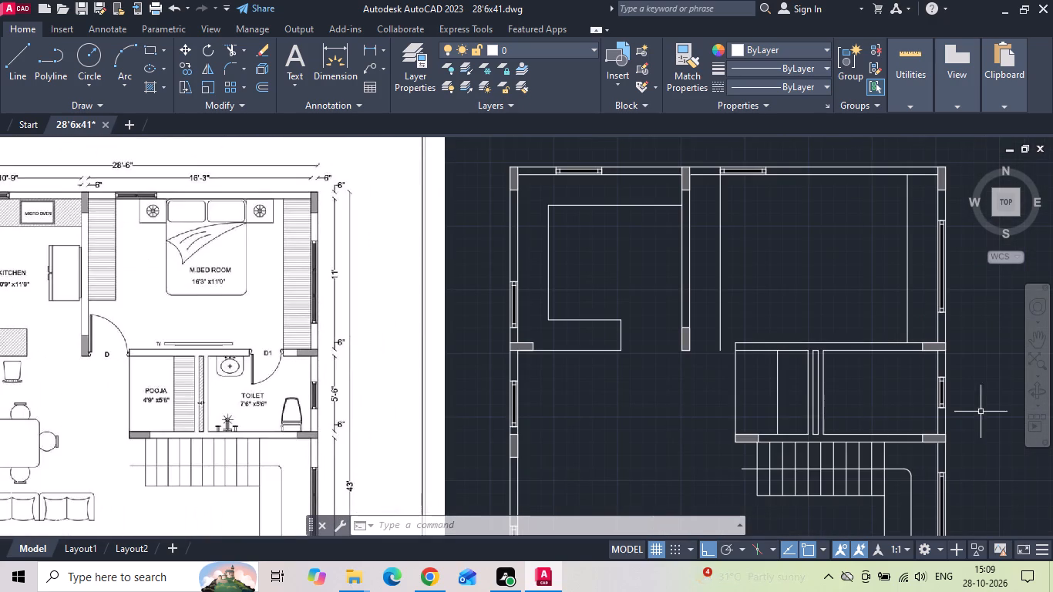
scroll(937, 368, "up", 1)
middle_click_drag(912, 351, 847, 359)
type("ex")
key("space")
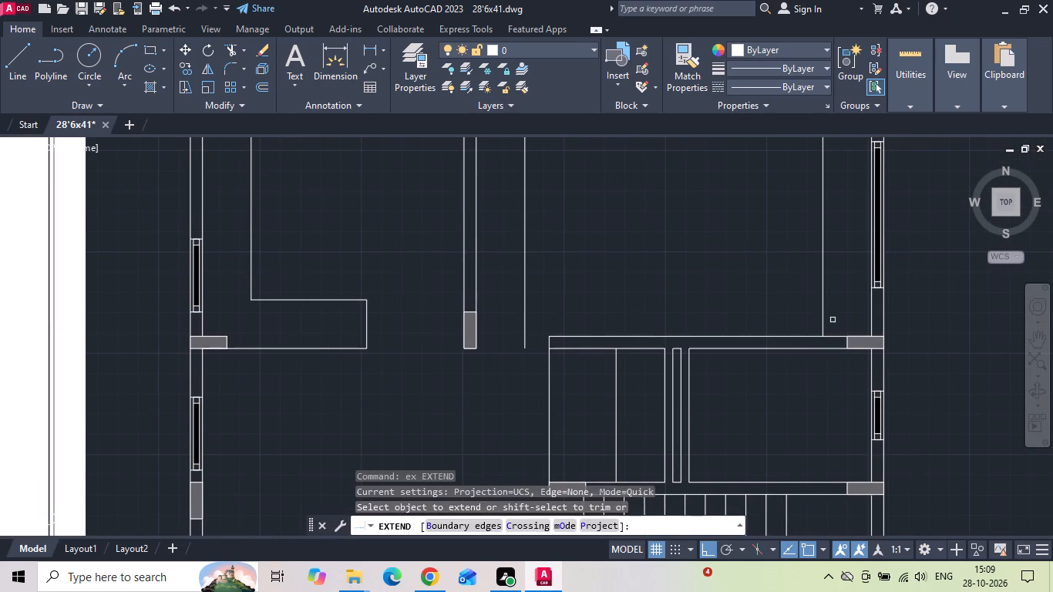
left_click_drag(833, 318, 785, 298)
key("Escape")
Offset the extended wardrobe line 2'6" into the bedroom and trim the wall and excess line to leave the toilet door opening D1.
type("o 2'")
key("6")
key("space")
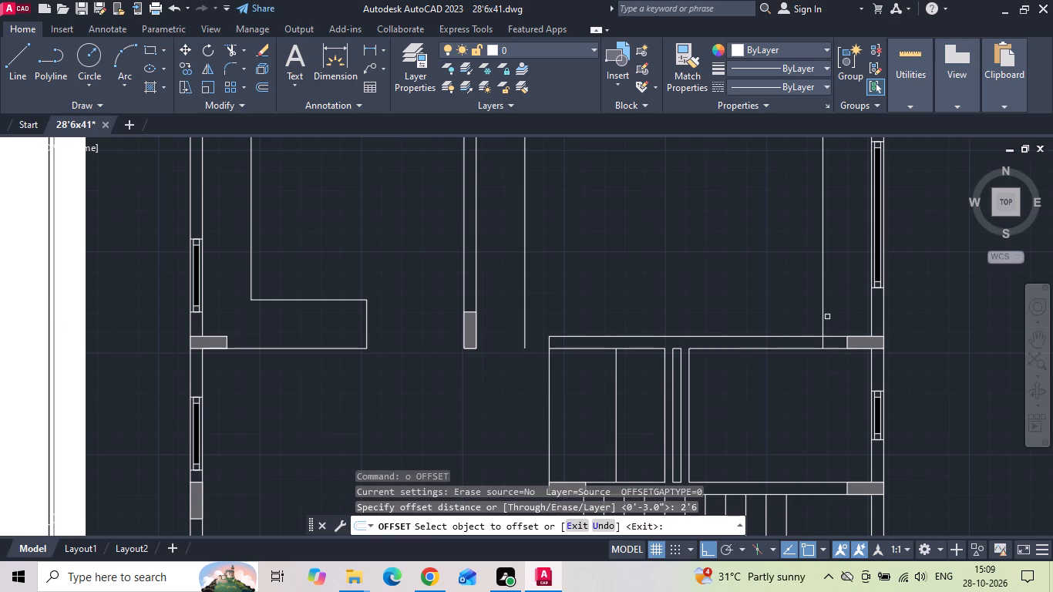
left_click_drag(824, 311, 786, 313)
left_click(759, 316)
key("Escape")
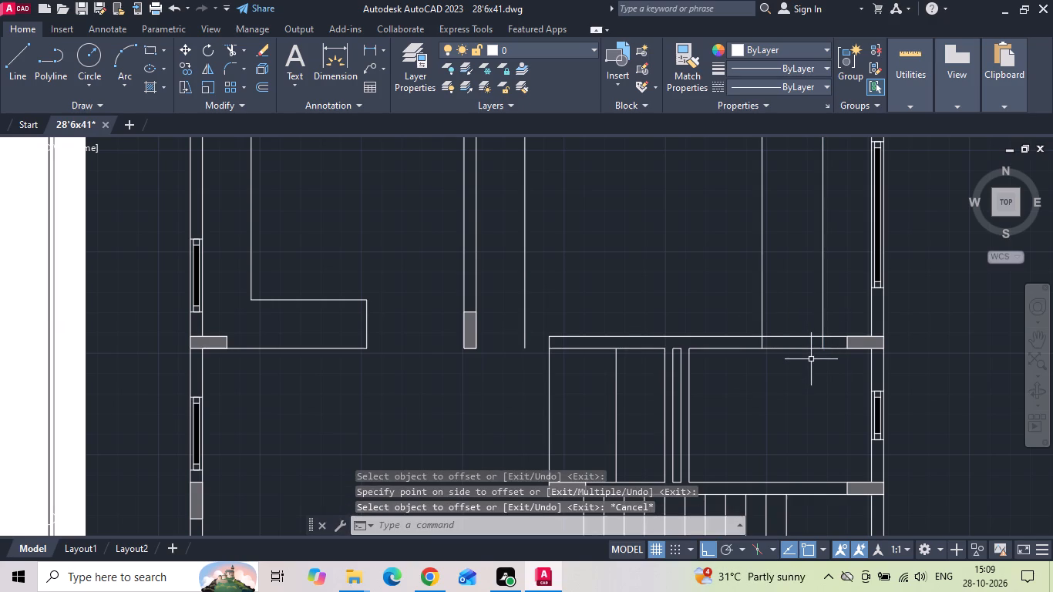
key("t")
key("r")
key("space")
left_click_drag(755, 308, 787, 376)
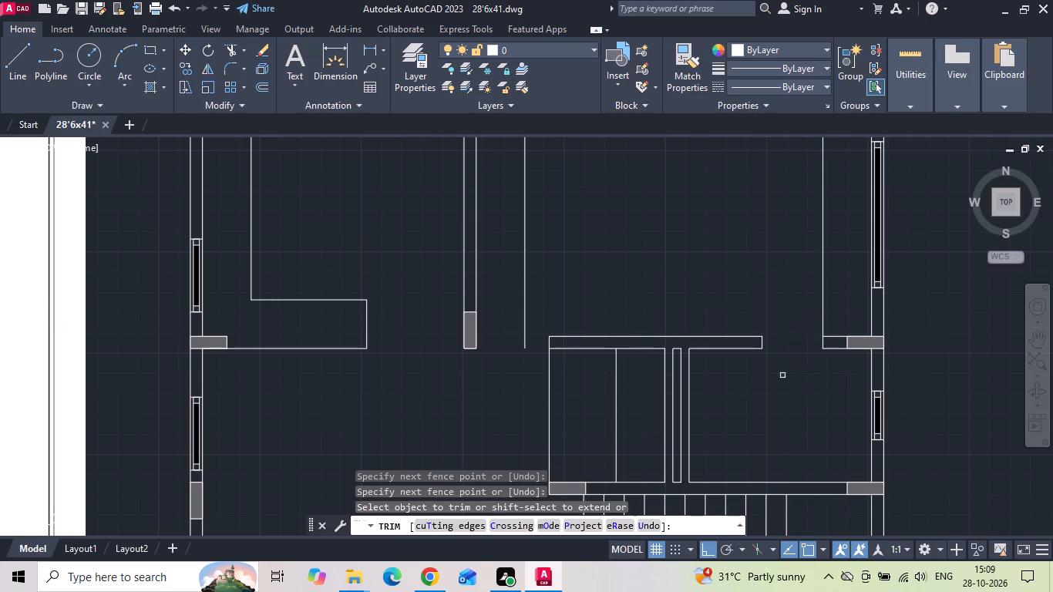
scroll(528, 385, "down", 1)
key("Escape")
scroll(530, 381, "down", 1)
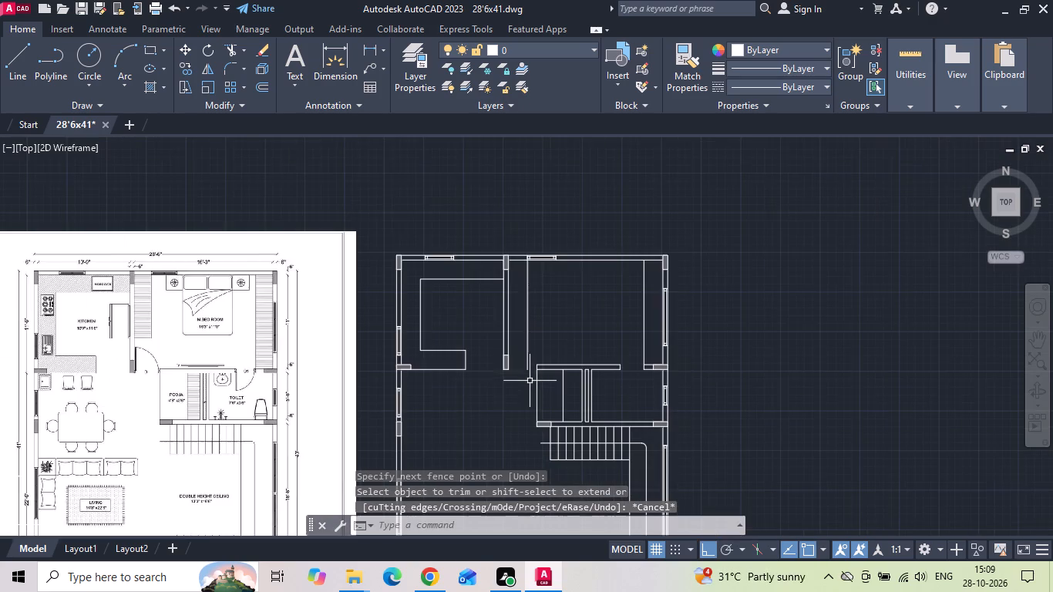
Check on the reference the distance from the end of the master bedroom's left wardrobe down to the wall end at door D.
scroll(91, 335, "up", 2)
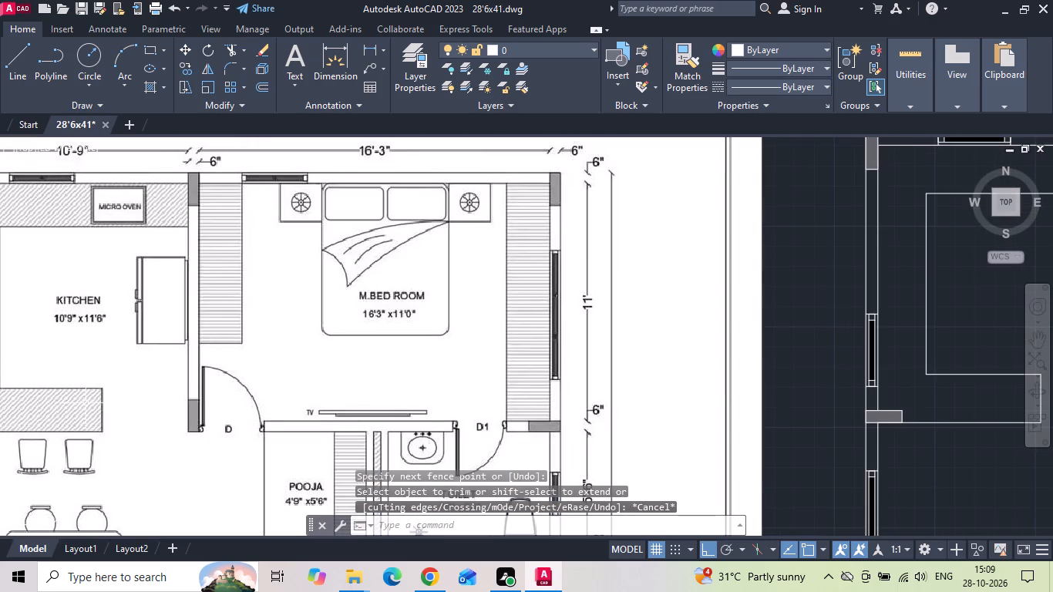
left_click(377, 45)
scroll(185, 371, "up", 2)
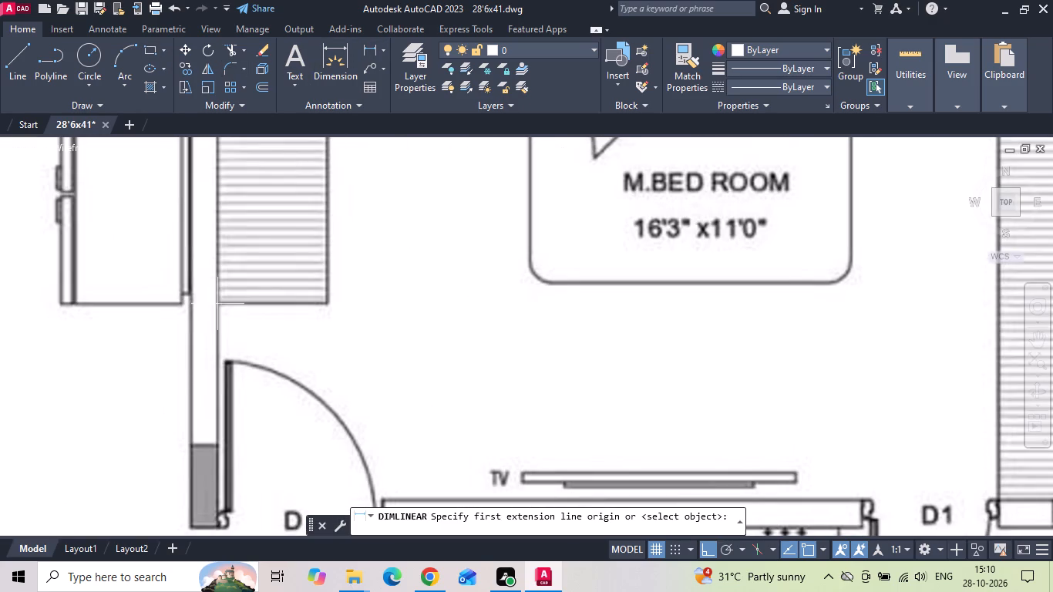
left_click(220, 301)
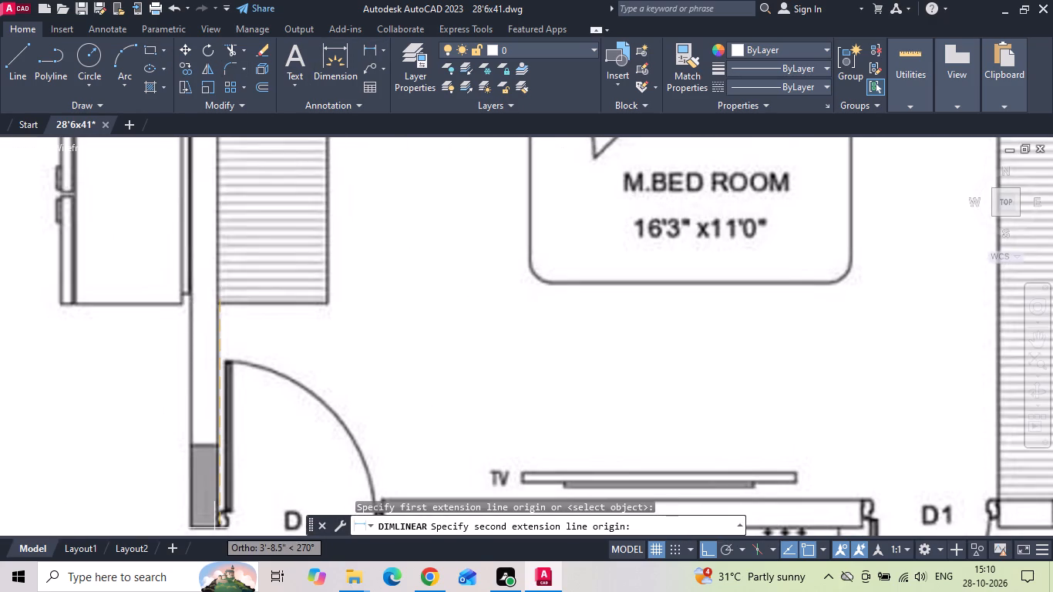
key("Escape")
scroll(181, 363, "down", 4)
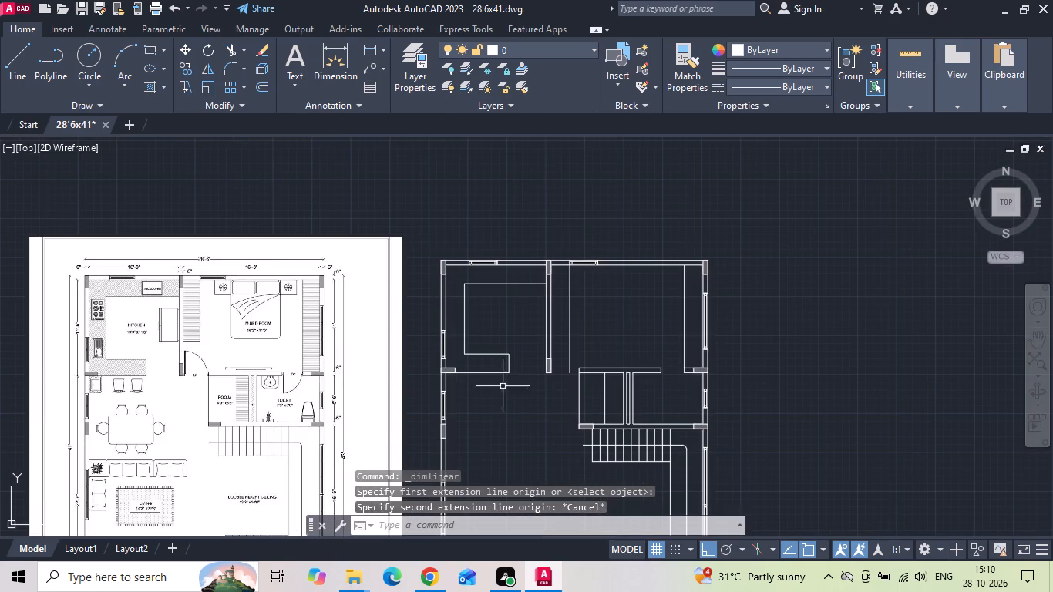
Offset the inner face line of the pooja room's upper wall 4' up into the master bedroom.
scroll(627, 385, "up", 3)
left_click_drag(536, 358, 524, 338)
left_click(509, 298)
right_click(508, 297)
key("Escape")
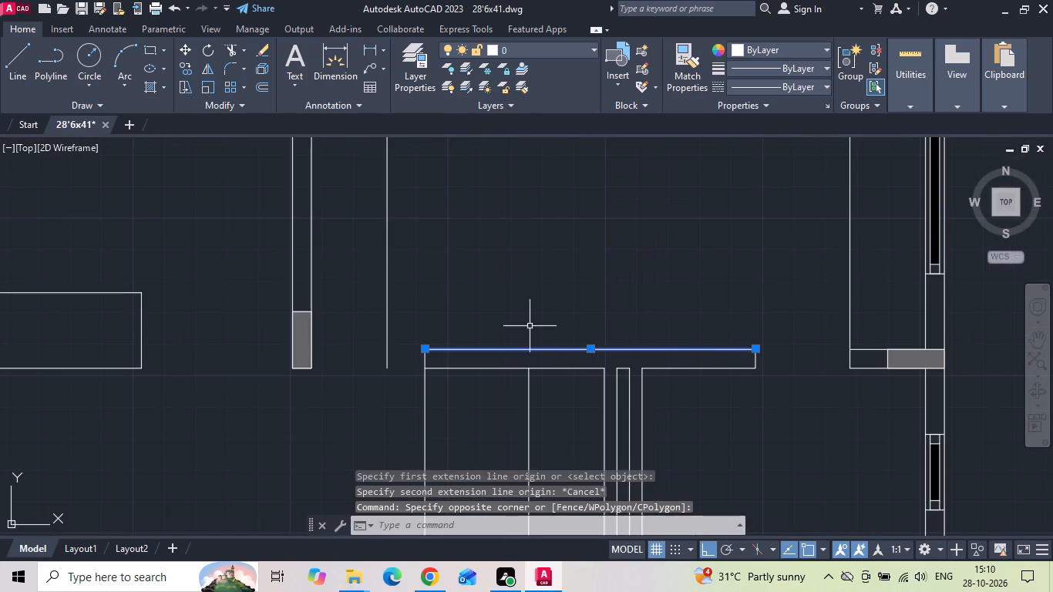
key("Escape")
type("o")
key("space")
type("4'")
key("Return")
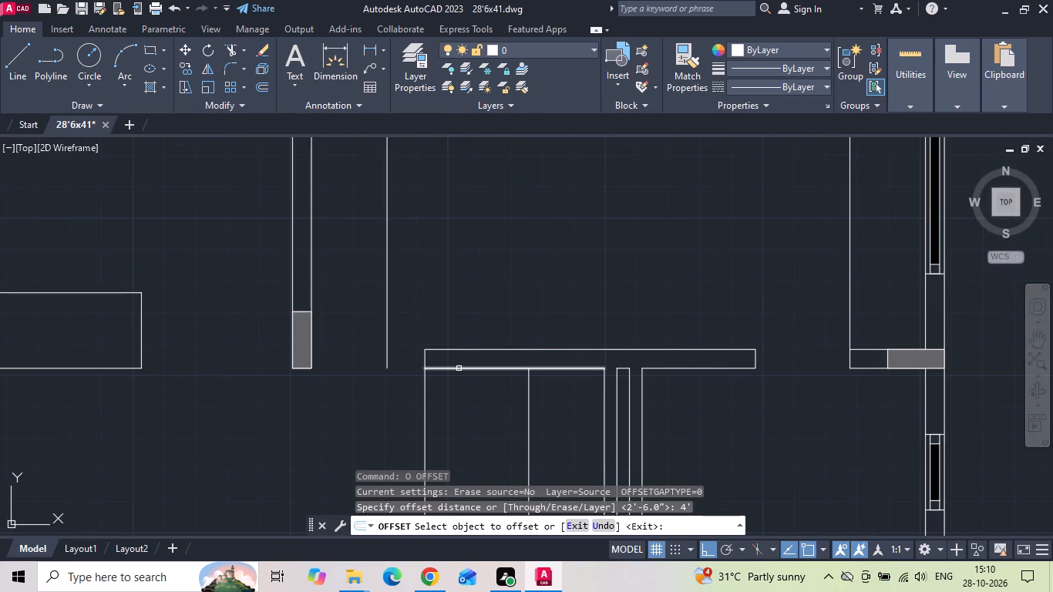
left_click(459, 368)
left_click(443, 251)
key("Escape")
Extend the offset line to the kitchen–bedroom wall and trim the excess lines to close the left wardrobe's lower end.
type("ex")
key("space")
left_click_drag(415, 200, 445, 282)
left_click_drag(424, 212, 430, 253)
left_click_drag(412, 203, 420, 256)
key("Escape")
type("tr")
key("space")
left_click_drag(364, 258, 439, 165)
key("Escape")
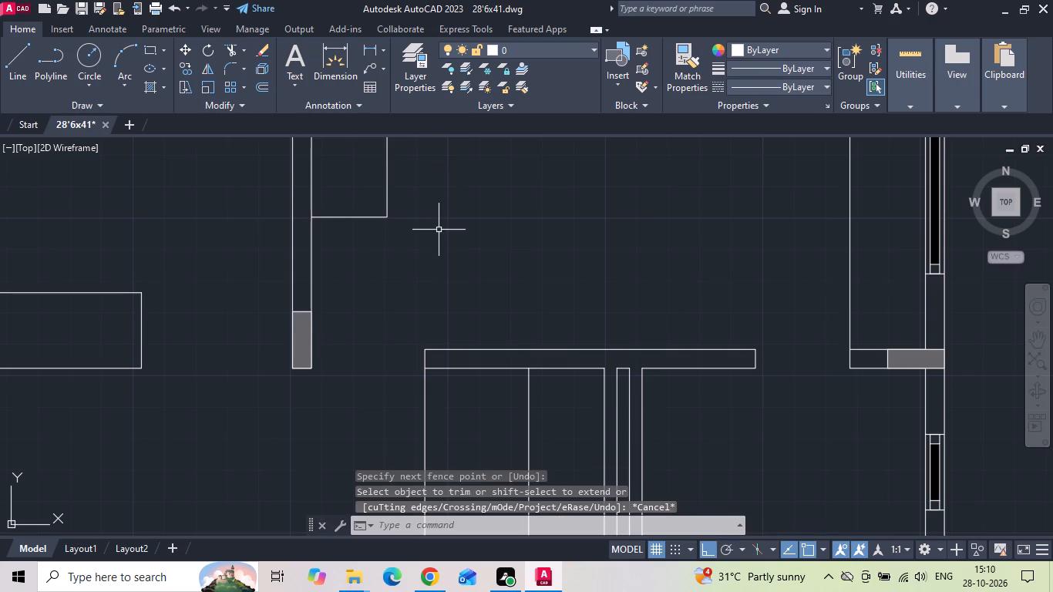
Check on the reference how the pooja room's upper left corner aligns vertically with the main door's right jamb.
scroll(455, 232, "down", 2)
middle_click_drag(455, 238, 518, 250)
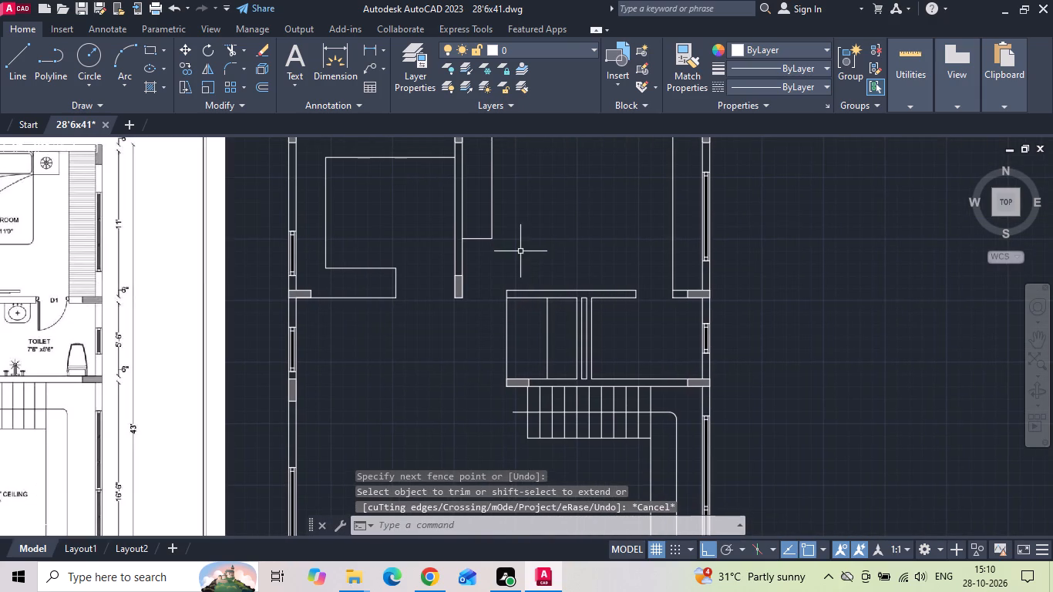
middle_click_drag(492, 257, 542, 231)
scroll(571, 228, "down", 1)
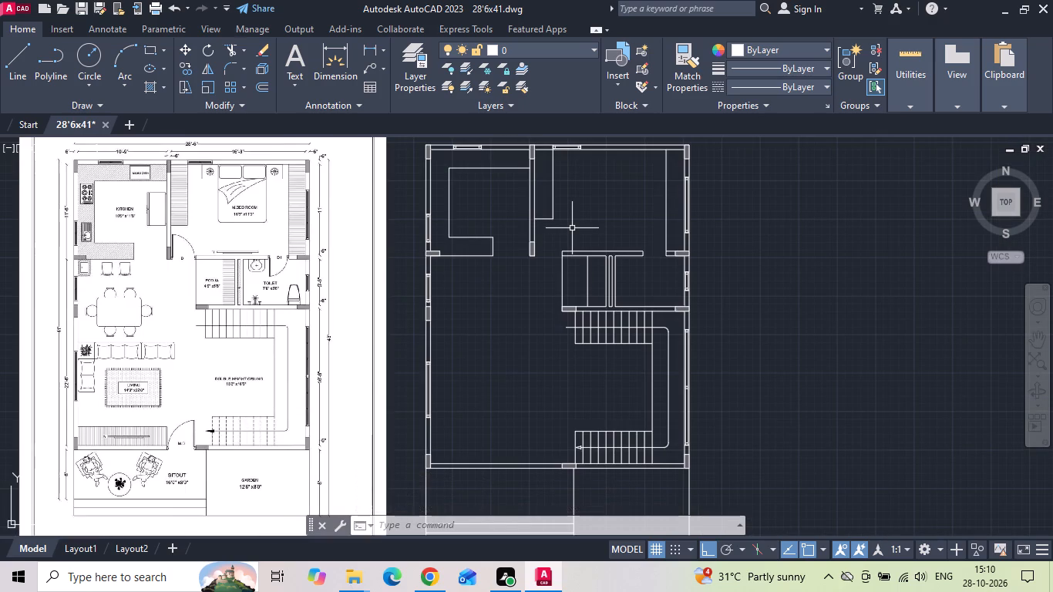
left_click(365, 45)
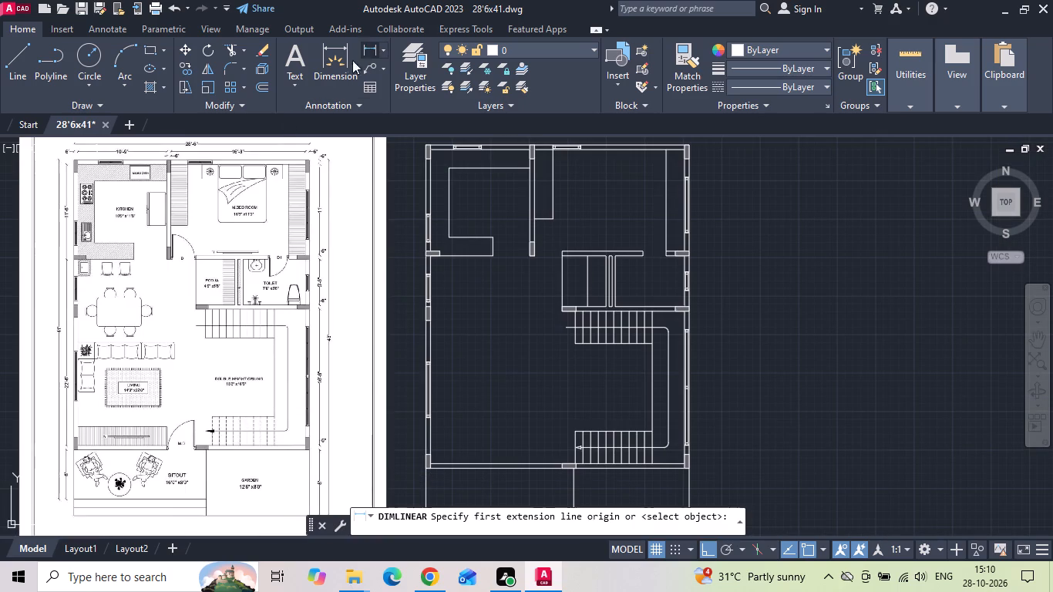
scroll(156, 277, "up", 2)
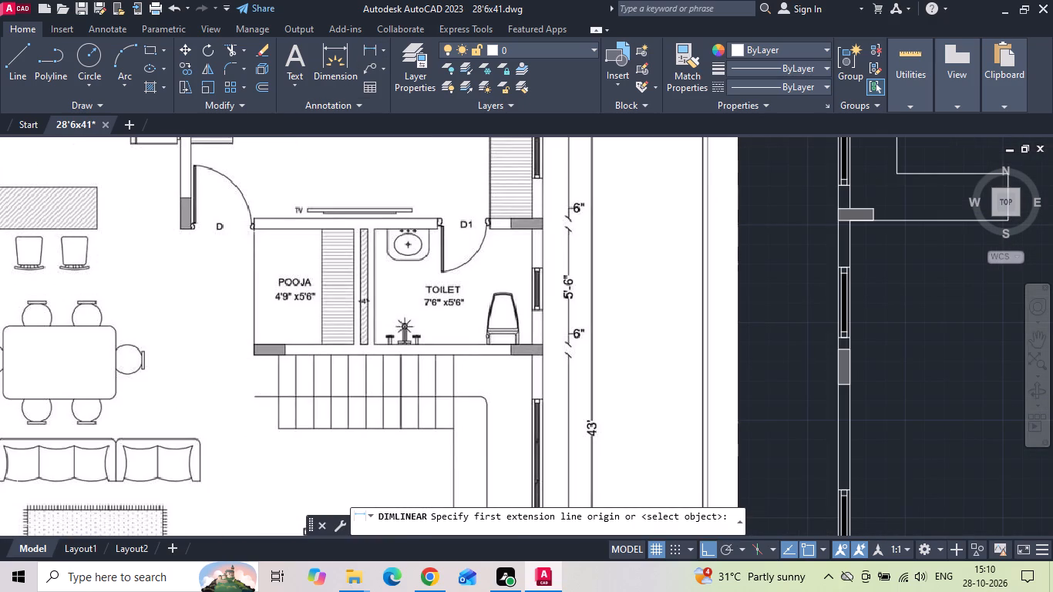
scroll(237, 220, "up", 3)
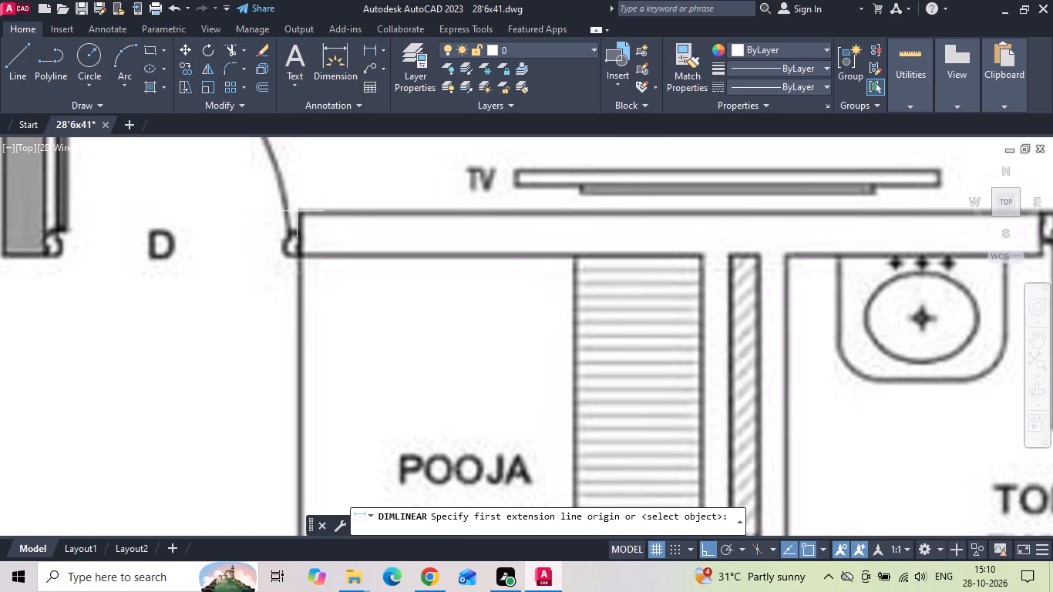
left_click(298, 212)
scroll(302, 202, "down", 4)
middle_click_drag(298, 395, 298, 396)
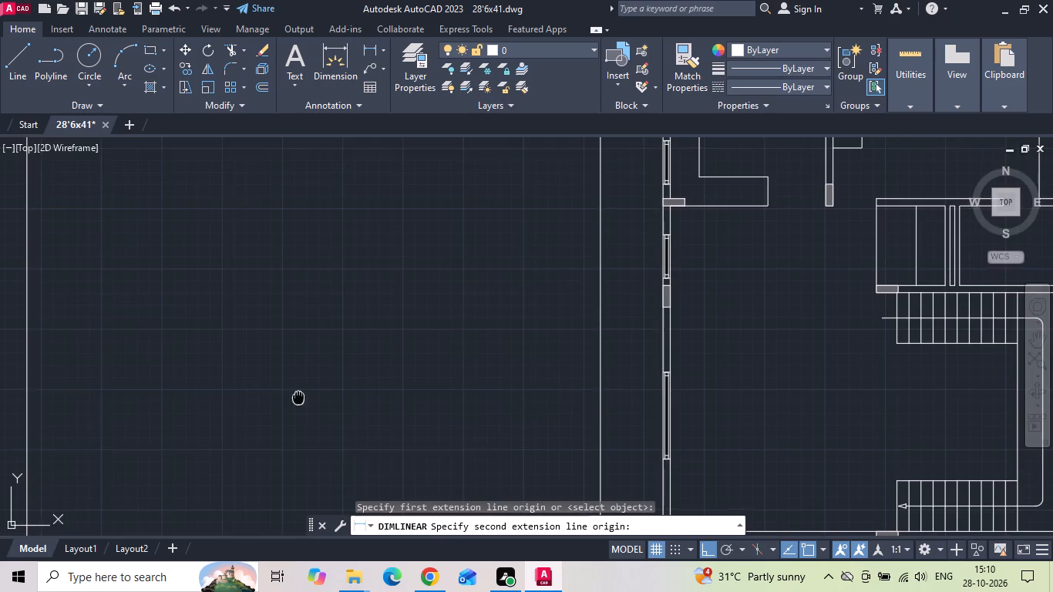
middle_click_drag(298, 396, 296, 357)
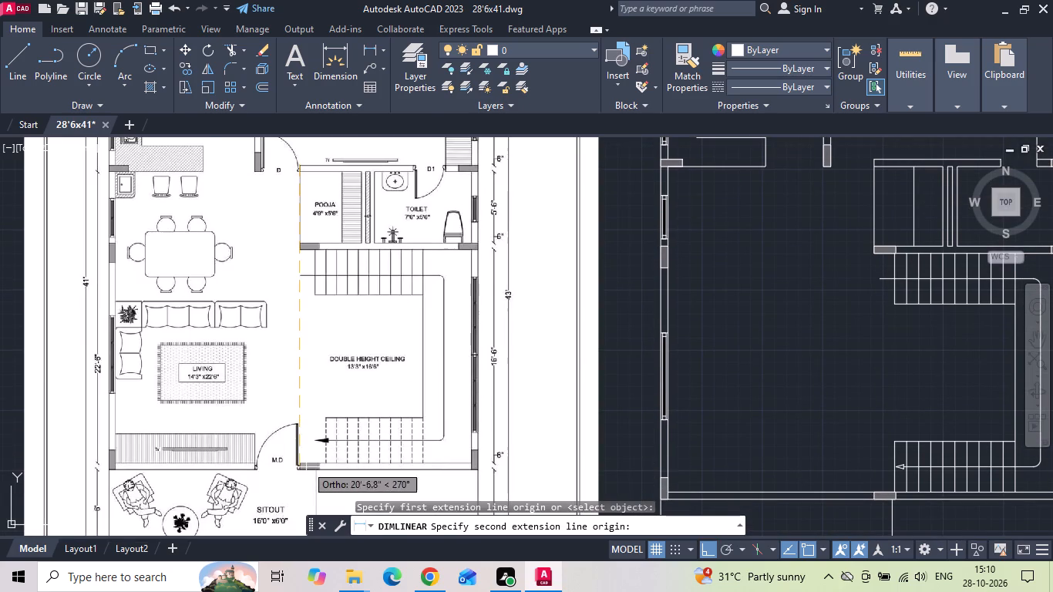
scroll(306, 477, "up", 2)
scroll(306, 477, "down", 2)
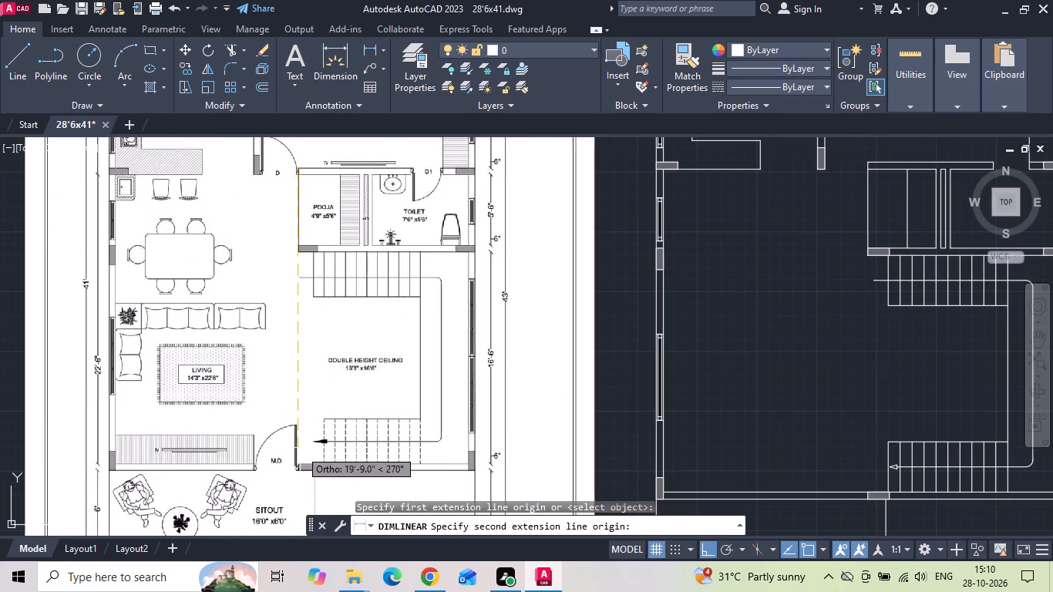
key("Escape")
Check on the reference how the wall end at bedroom door D aligns vertically with the main door's left jamb.
key("space")
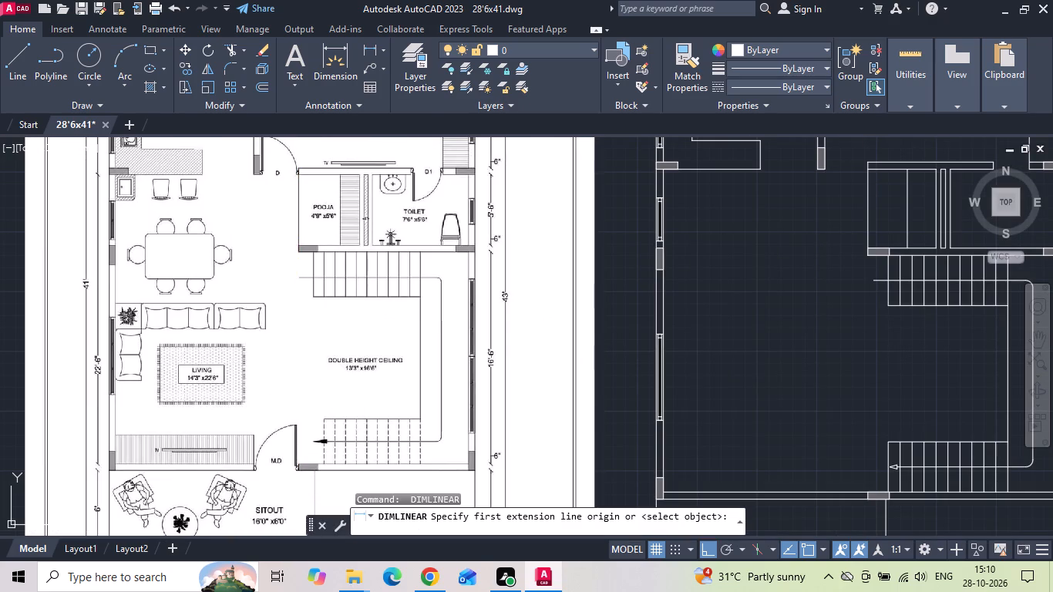
scroll(244, 142, "up", 3)
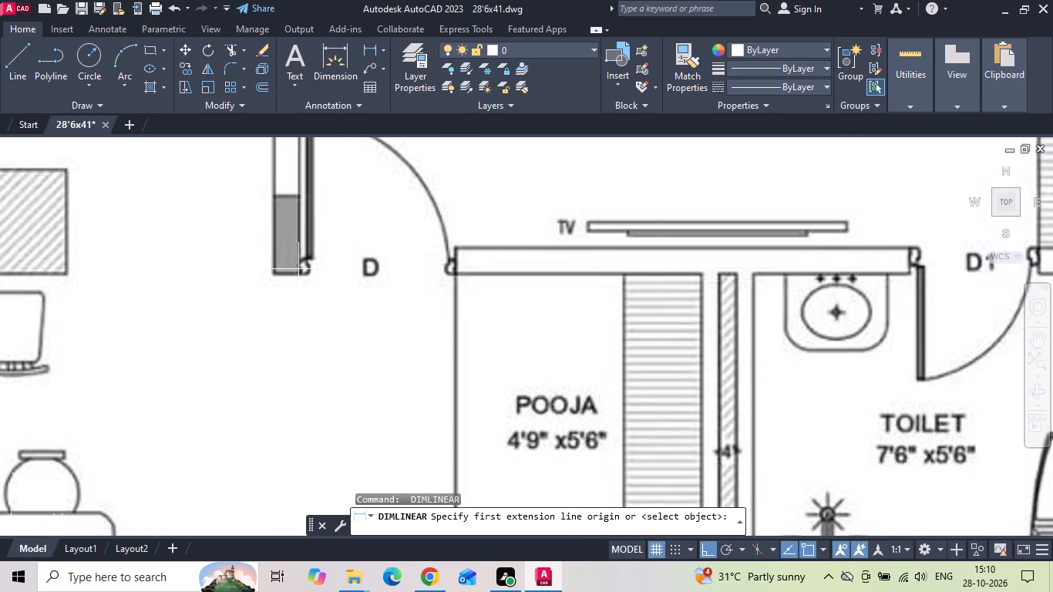
left_click(299, 273)
scroll(299, 249, "down", 4)
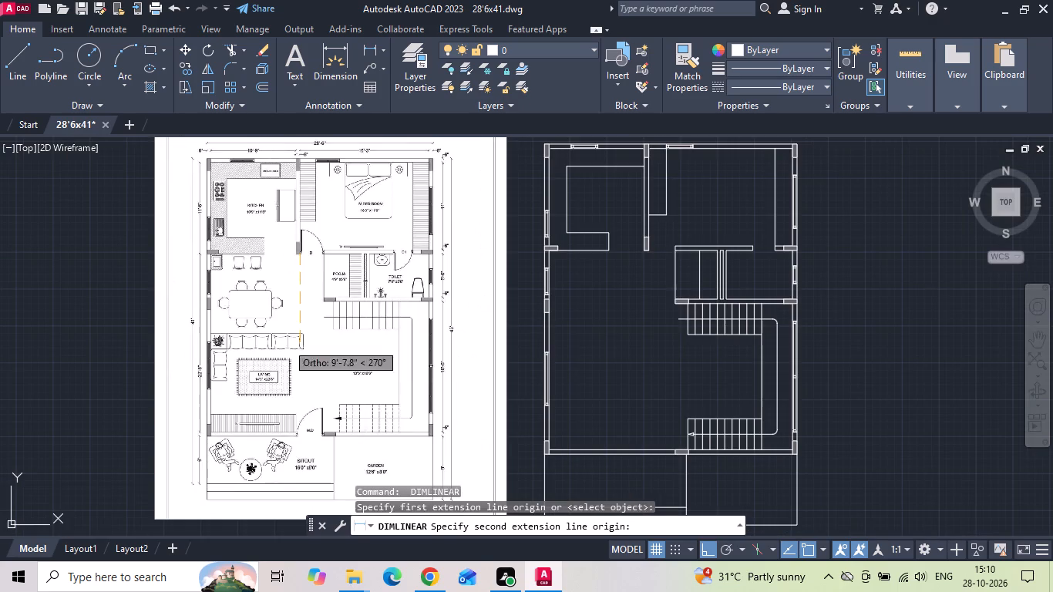
scroll(294, 455, "up", 3)
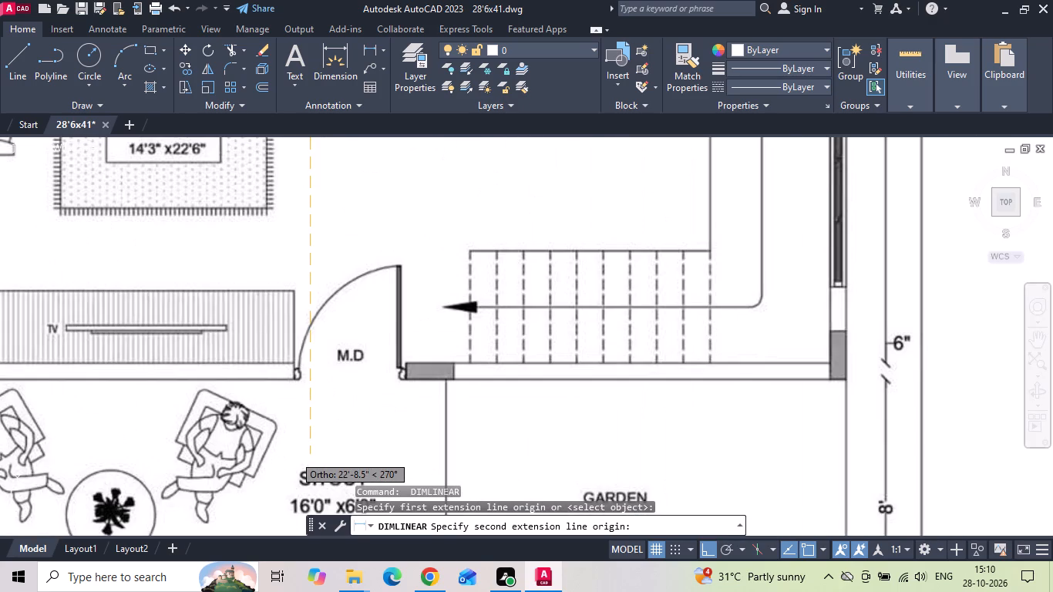
key("Escape")
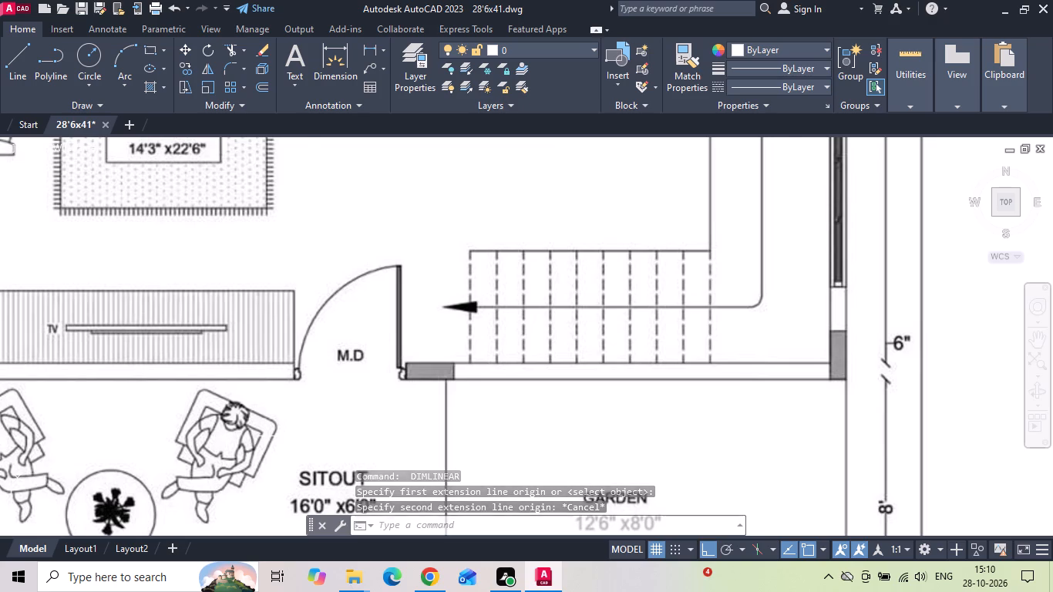
Draw a vertical line from the lower left corner of the front wall's middle column up into the living room.
scroll(281, 434, "down", 3)
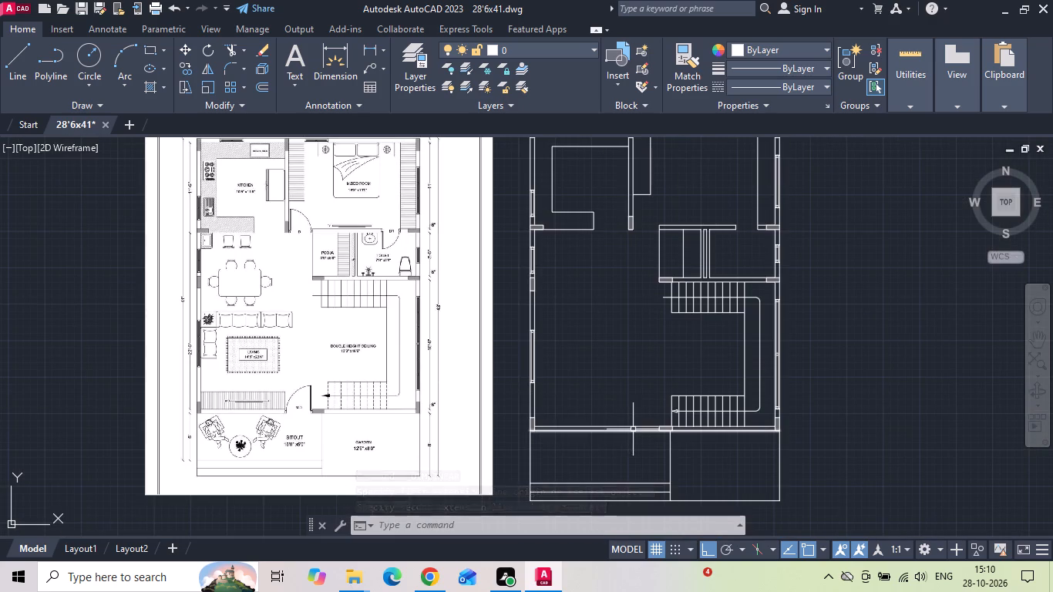
scroll(648, 446, "up", 3)
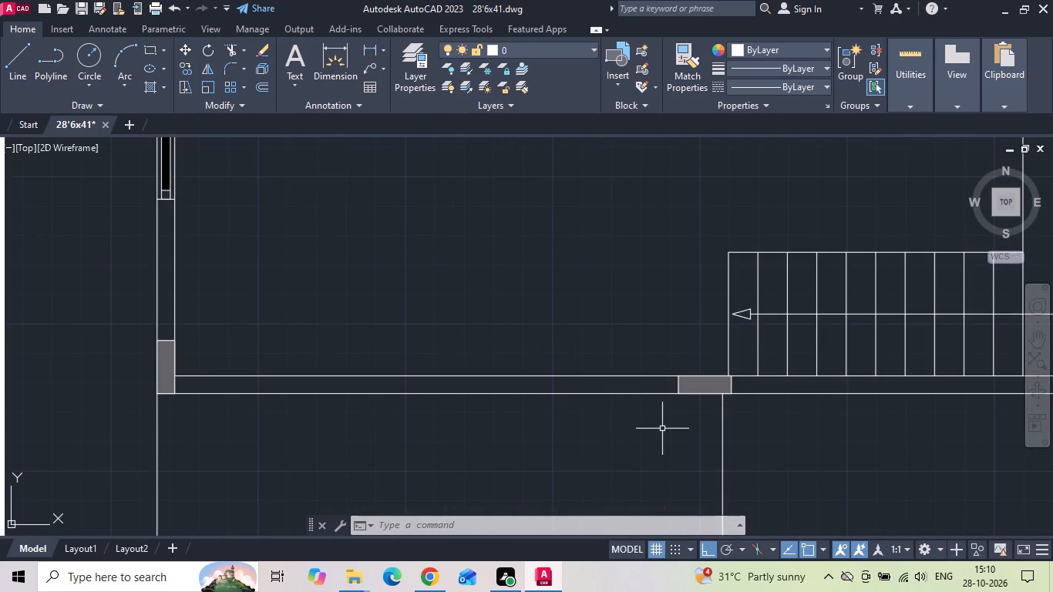
type("l")
key("space")
left_click_drag(678, 395, 673, 372)
left_click(658, 263)
key("Escape")
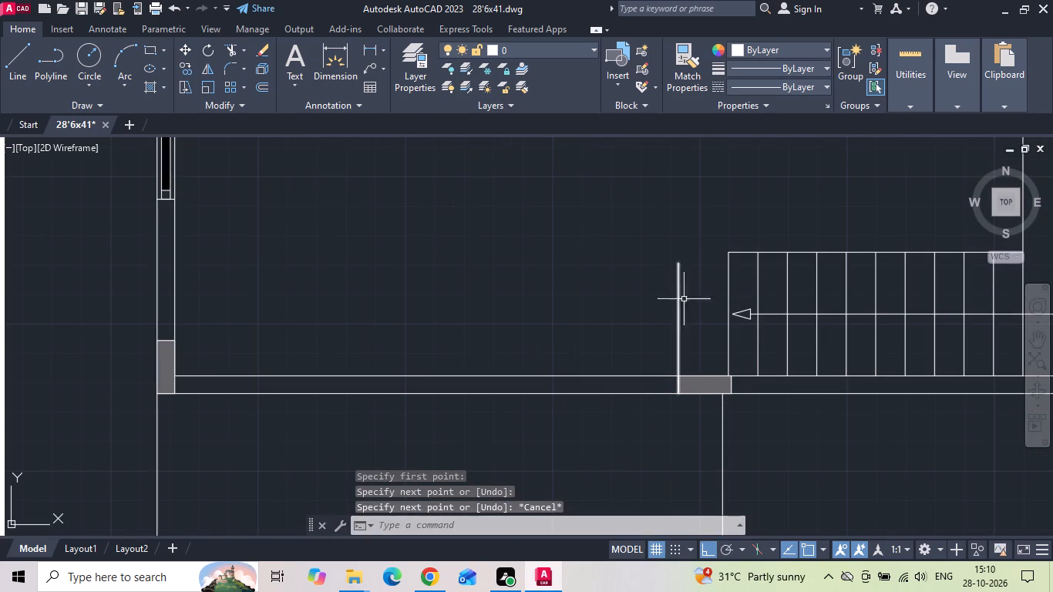
Copy the vertical line at the front wall's middle column 3'6" to the left for the main door's other jamb.
left_click_drag(687, 311, 661, 313)
left_click(634, 310)
right_click(634, 310)
left_click(681, 295)
left_click_drag(592, 304, 478, 314)
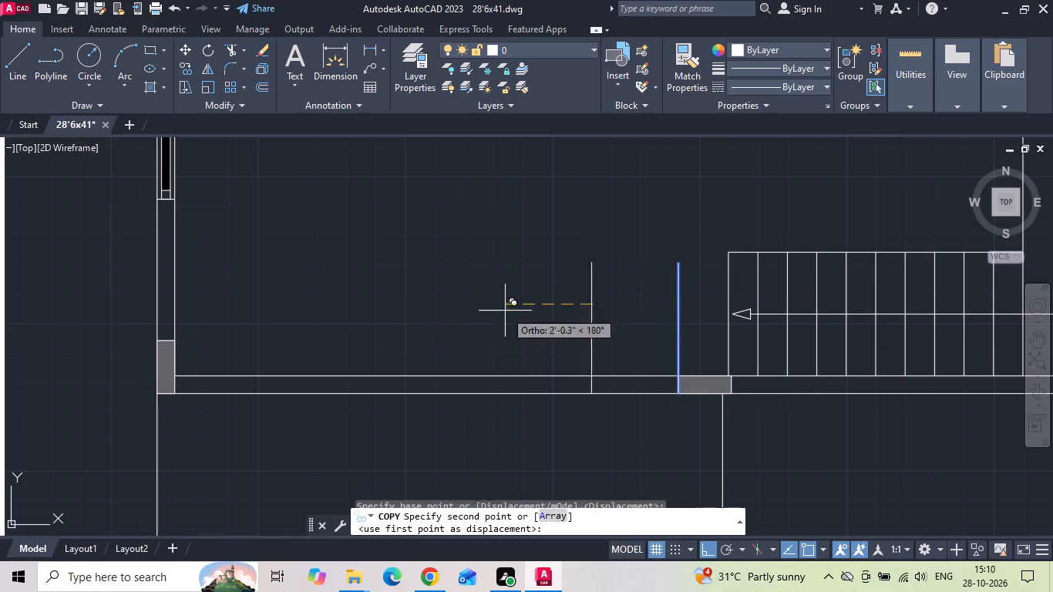
left_click_drag(478, 314, 468, 314)
type("3'6")
key("Return")
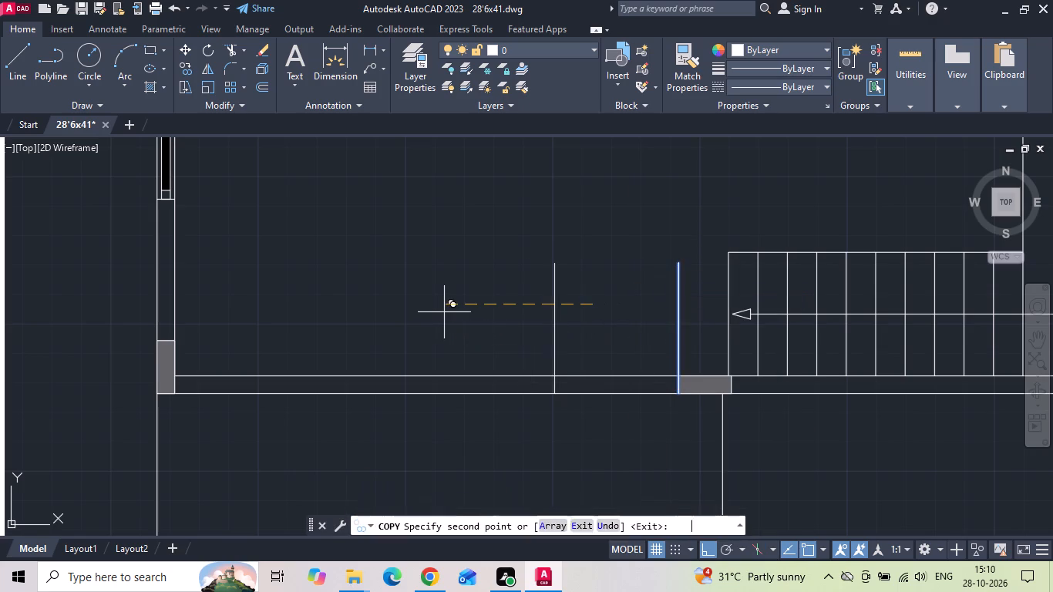
key("Escape")
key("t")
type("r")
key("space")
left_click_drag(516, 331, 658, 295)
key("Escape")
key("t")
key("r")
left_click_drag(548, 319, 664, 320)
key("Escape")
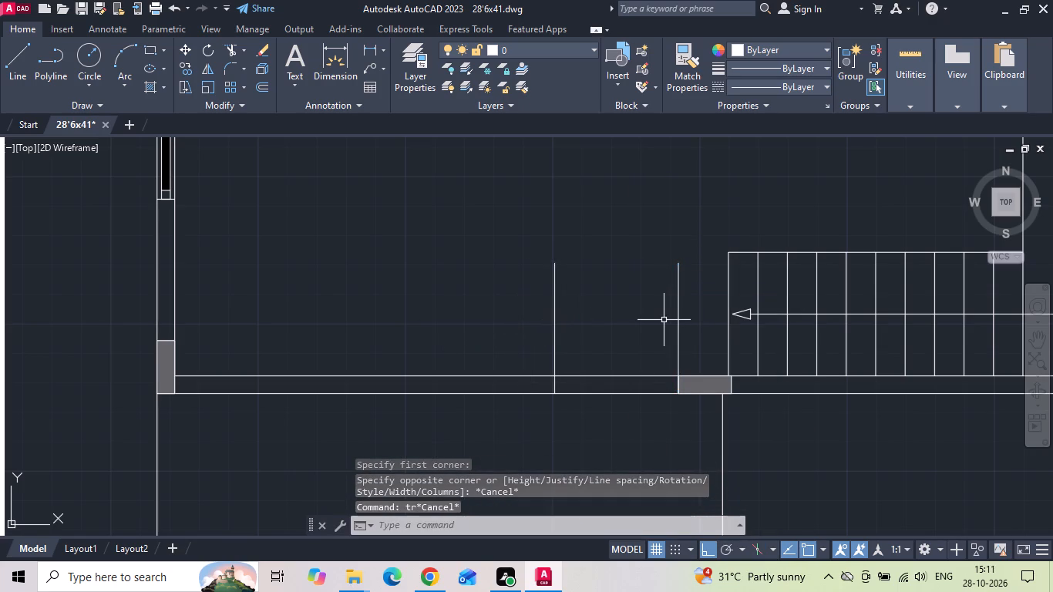
Trim the jamb lines above the front wall and the wall lines between them to open the main door.
key("t")
key("r")
key("space")
left_click_drag(690, 324, 475, 305)
left_click_drag(583, 301, 619, 446)
scroll(587, 283, "down", 2)
key("Escape")
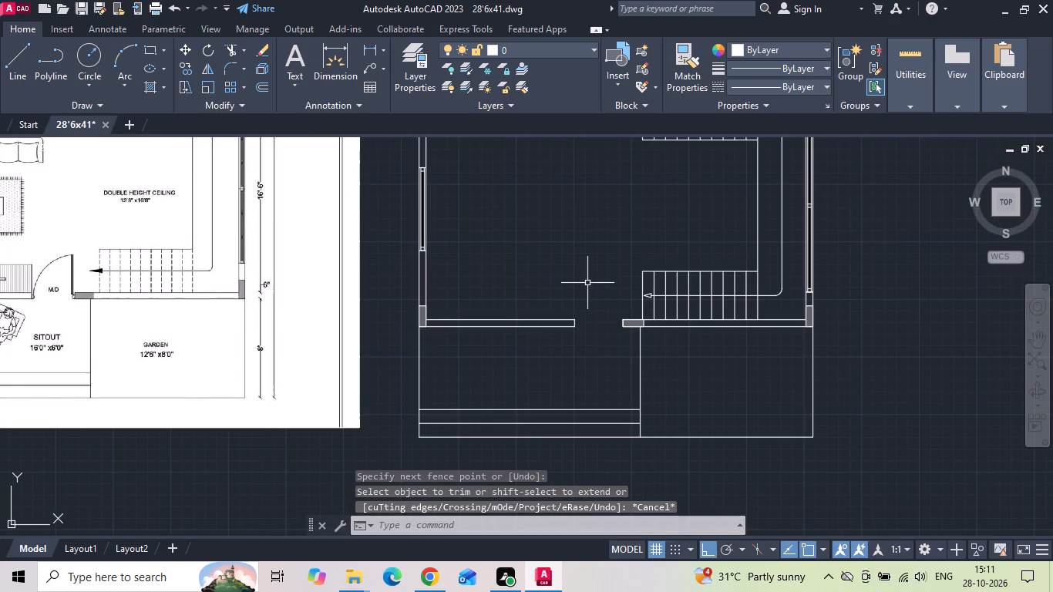
Copy the front wall's inner line, left of the main door, 24" up into the living room for the TV unit.
scroll(585, 283, "down", 1)
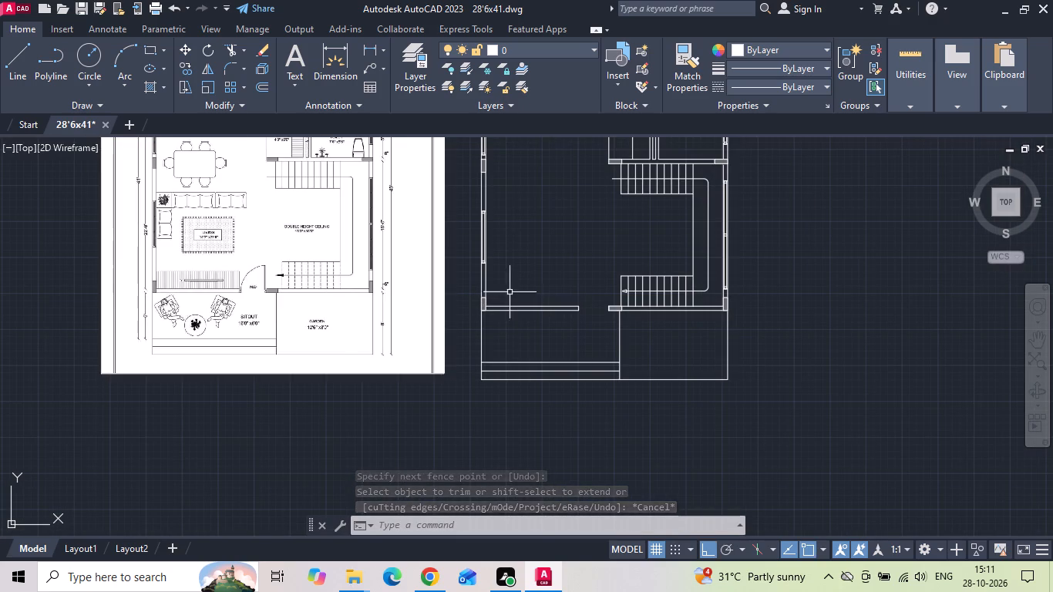
scroll(499, 273, "up", 3)
left_click_drag(508, 406, 505, 414)
right_click(507, 325)
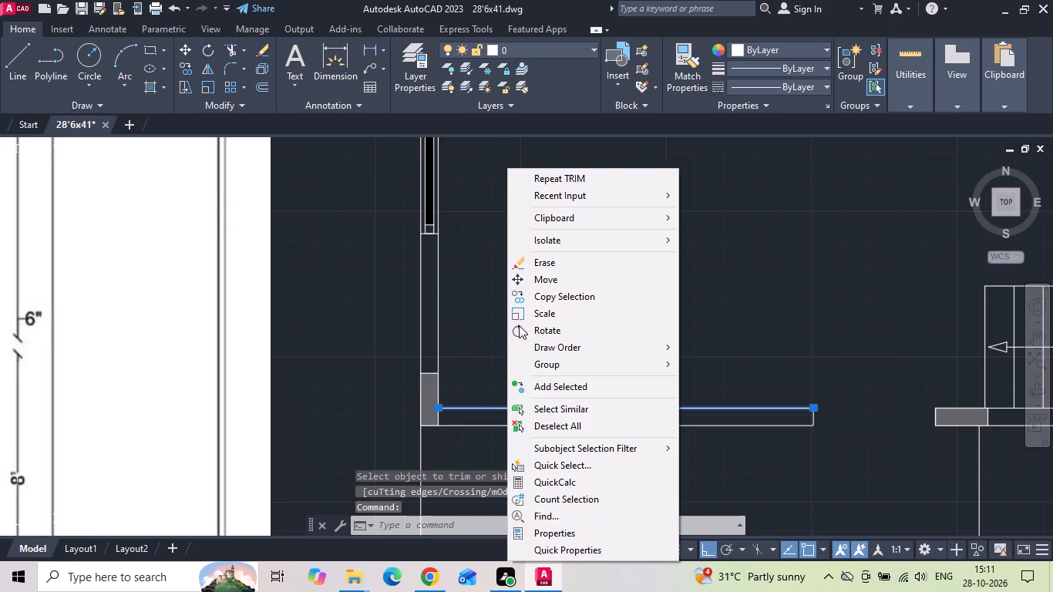
left_click(537, 299)
left_click_drag(537, 351, 537, 327)
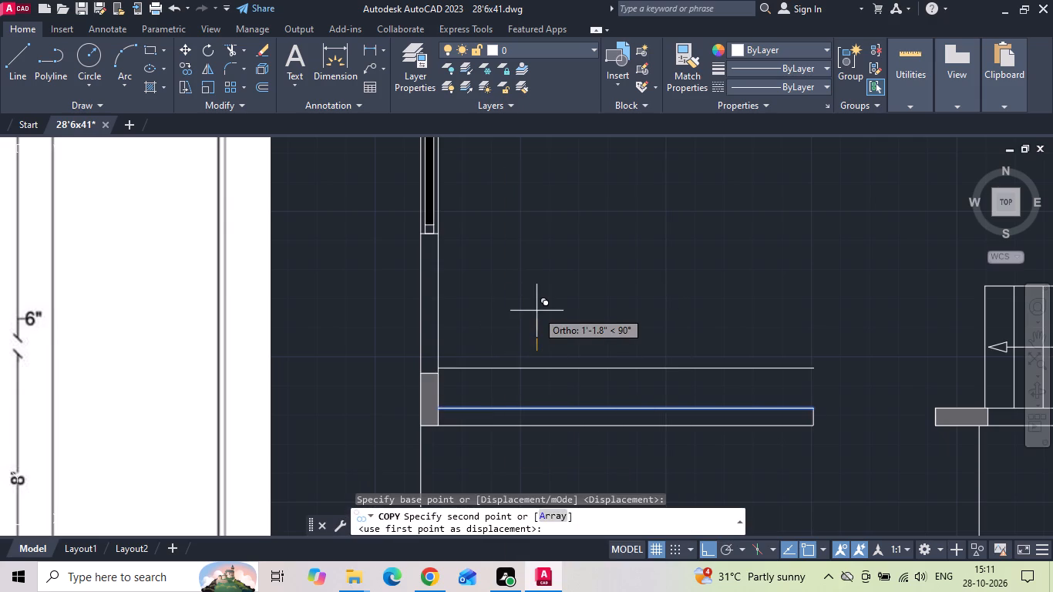
type("24")
key("space")
key("Escape")
Extend the main door's left jamb line up to the copied line to close the TV unit's end, and save the drawing.
scroll(579, 311, "down", 2)
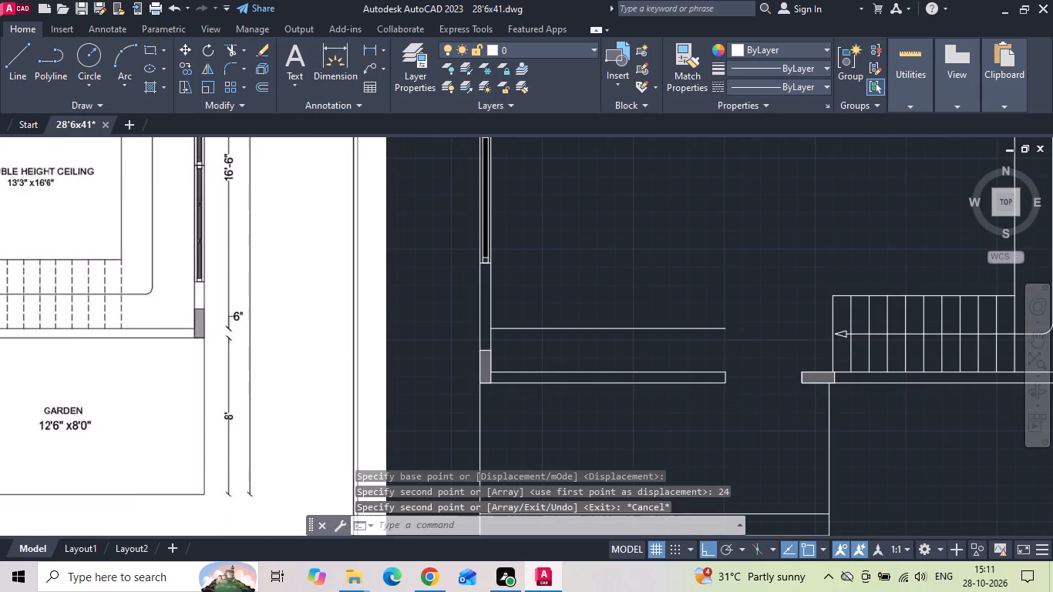
type("ex")
key("space")
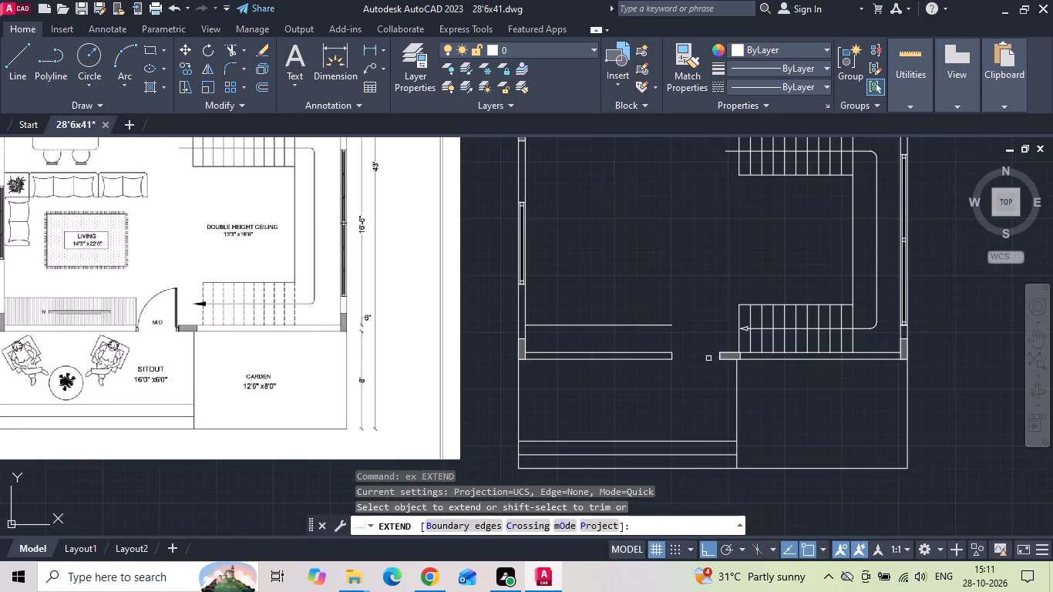
scroll(705, 358, "up", 2)
left_click(623, 352)
key("Escape")
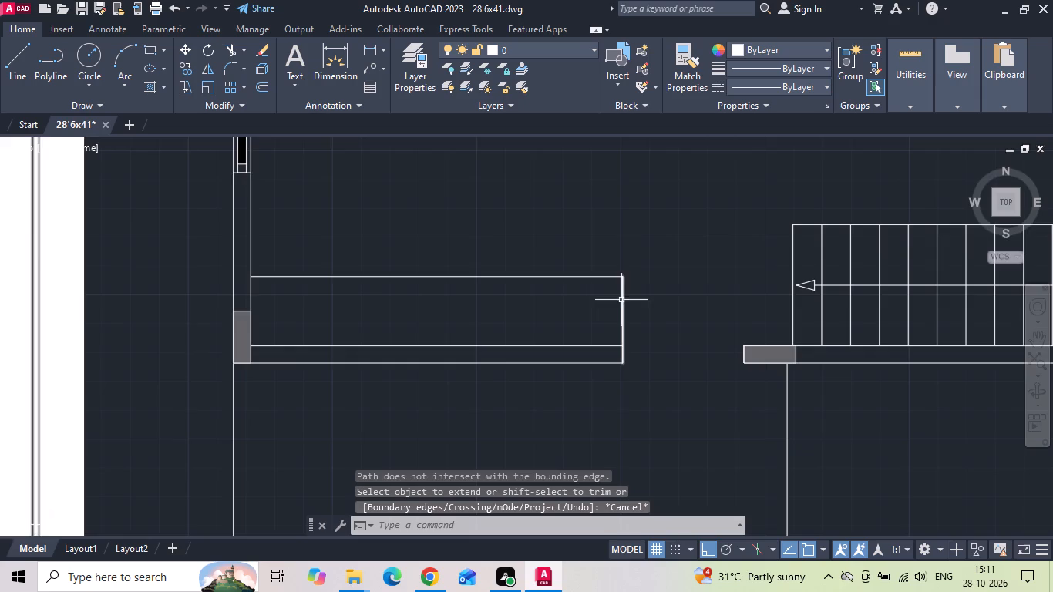
scroll(638, 298, "down", 2)
scroll(160, 284, "up", 2)
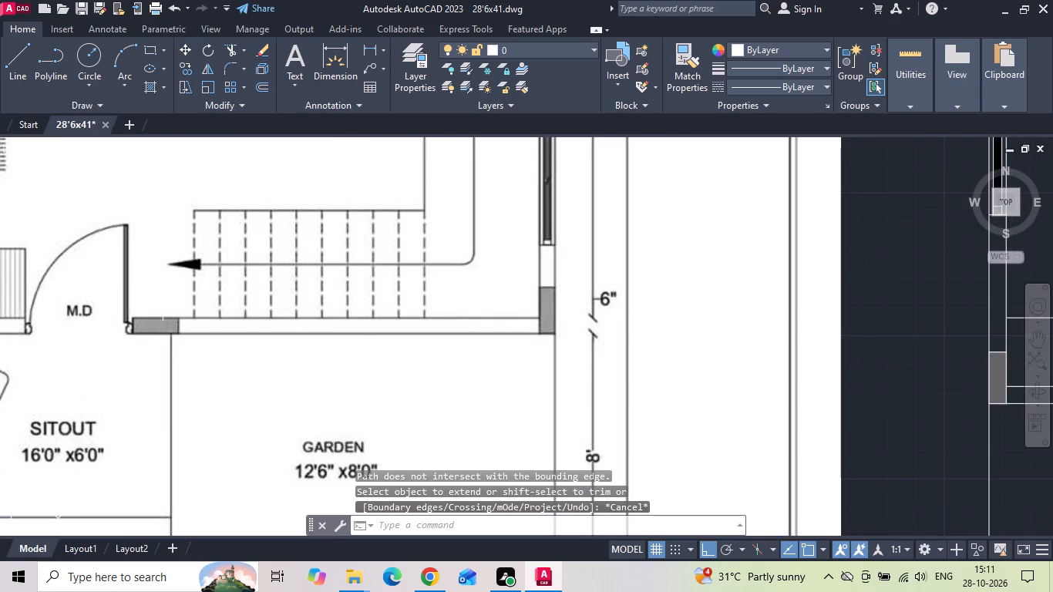
key("Escape")
key("ctrl+s")
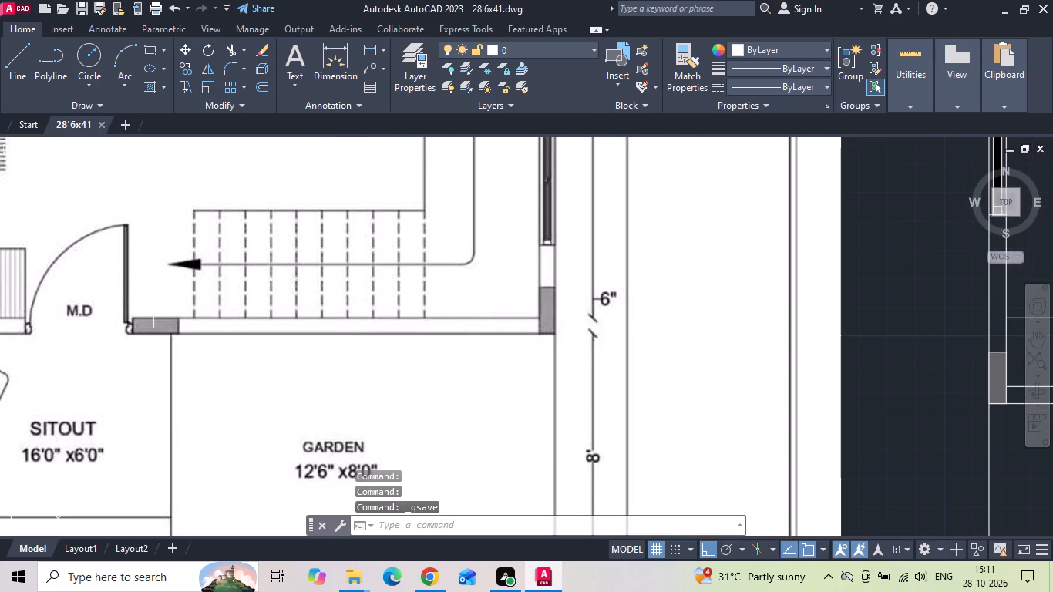
On the reference, check the spans from the TV unit's door-side end to the main door column and to the outer wall.
left_click(371, 45)
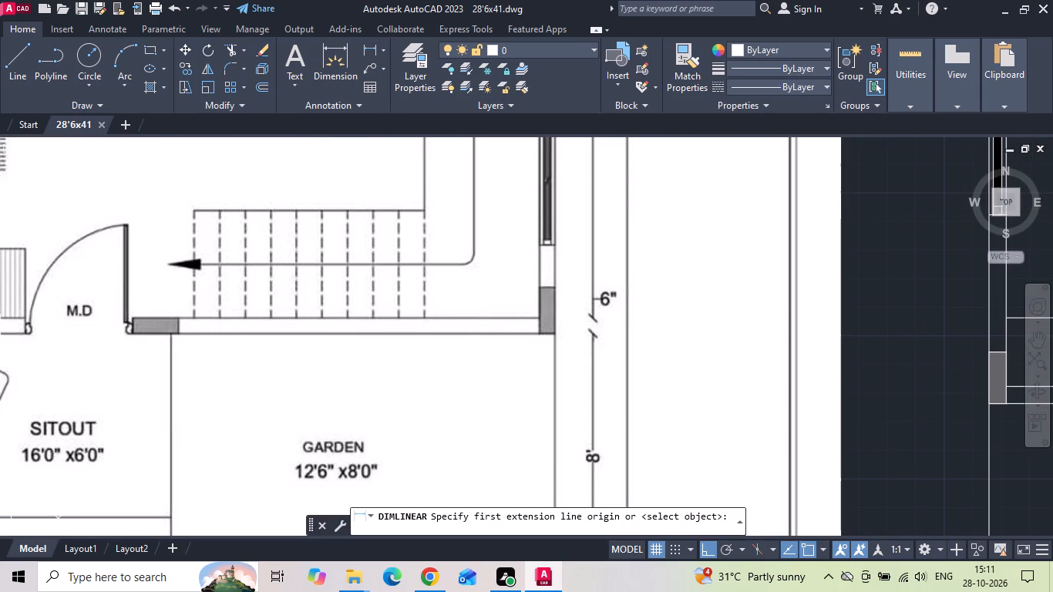
scroll(0, 341, "up", 2)
middle_click_drag(14, 335, 156, 340)
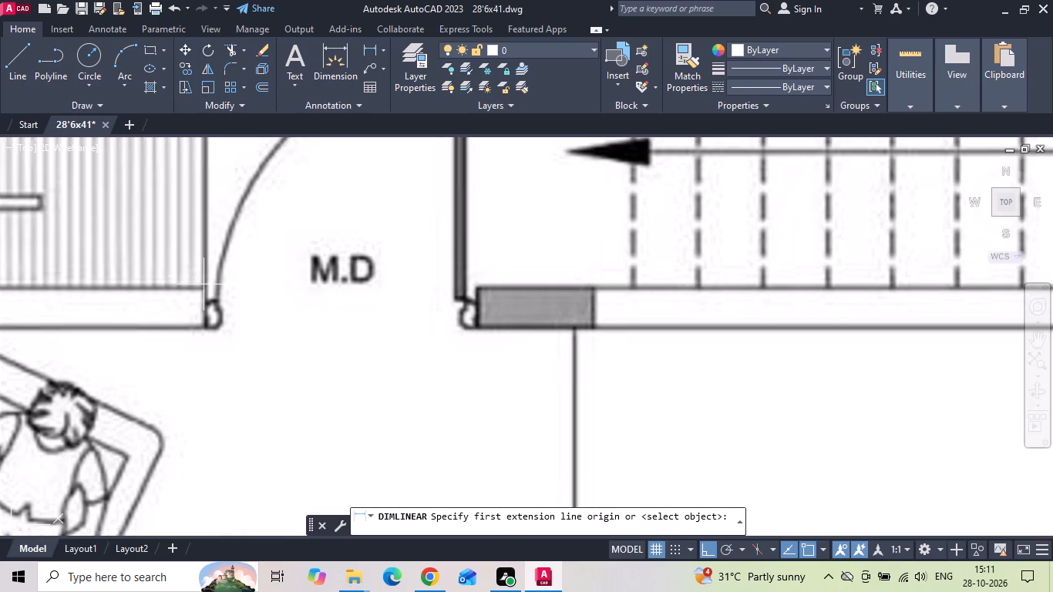
left_click(204, 285)
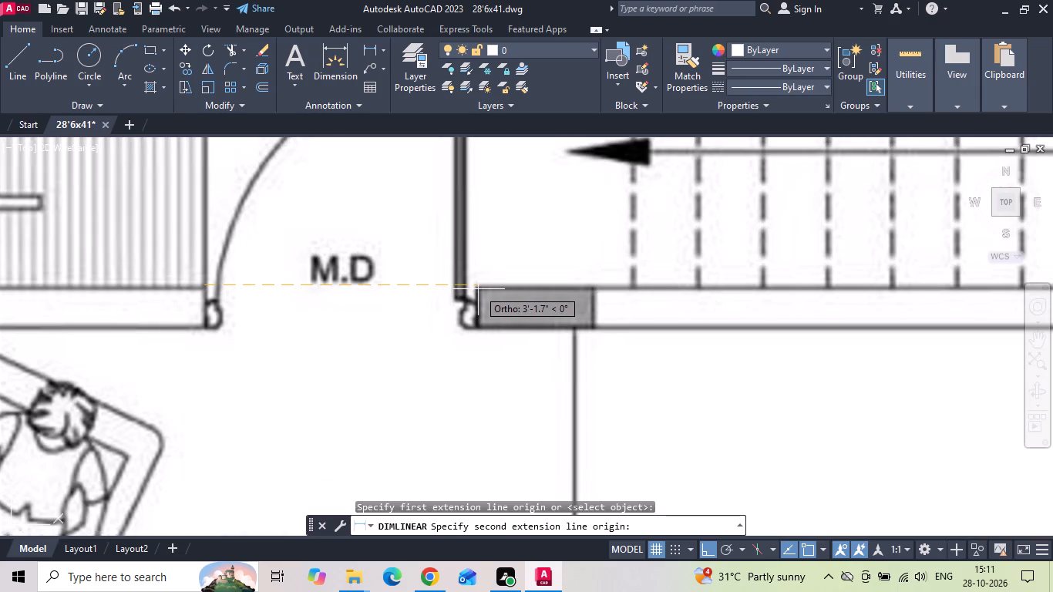
scroll(474, 293, "down", 1)
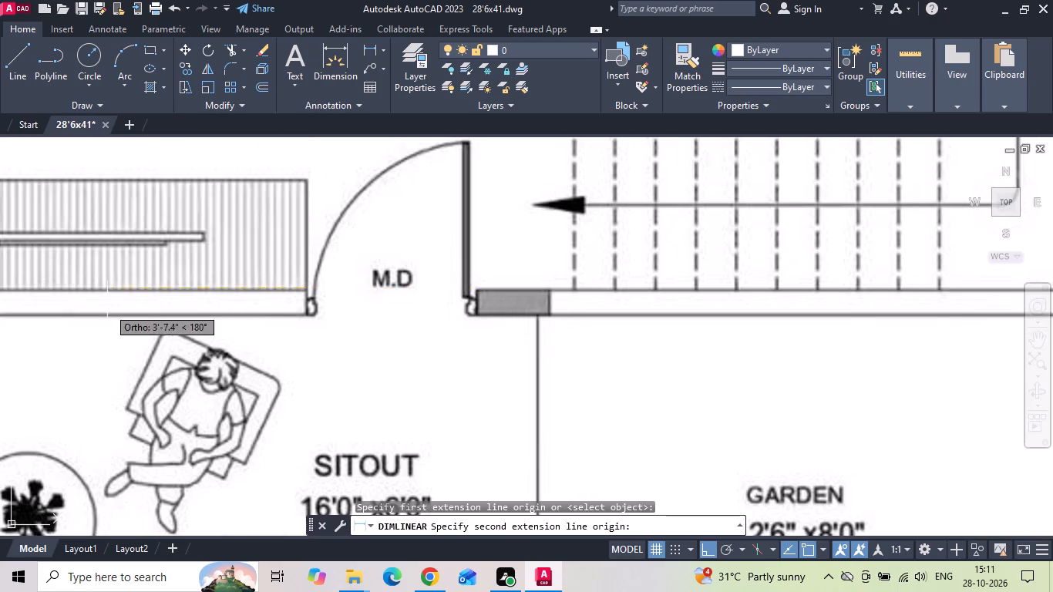
middle_click_drag(103, 308, 511, 311)
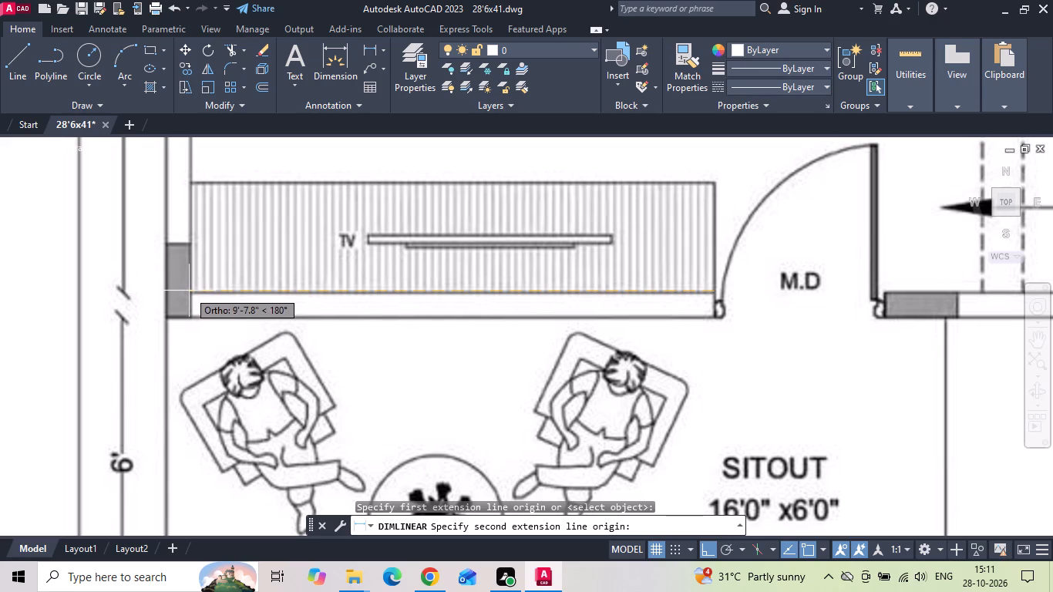
key("Escape")
scroll(173, 304, "down", 2)
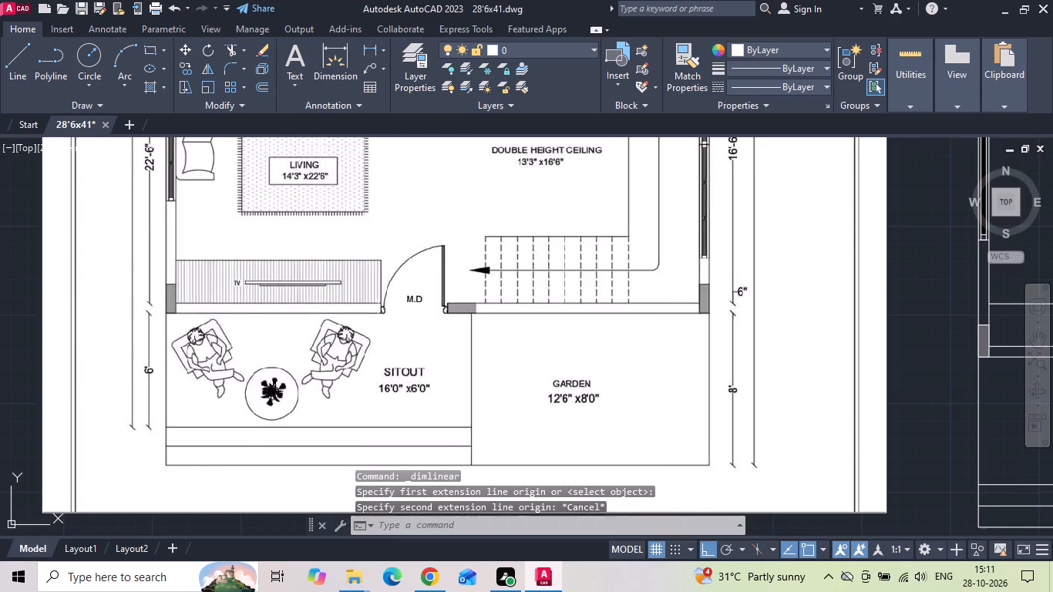
scroll(214, 320, "down", 2)
scroll(226, 291, "up", 2)
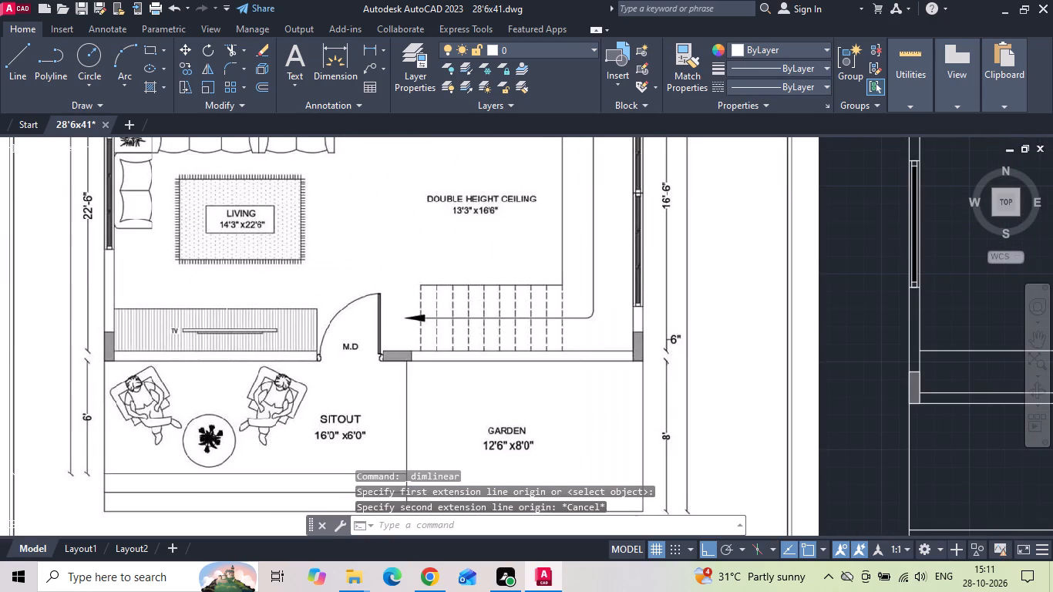
Measure the main door opening in the drafted plan from the wall end to the middle column.
scroll(226, 288, "down", 1)
scroll(830, 344, "up", 2)
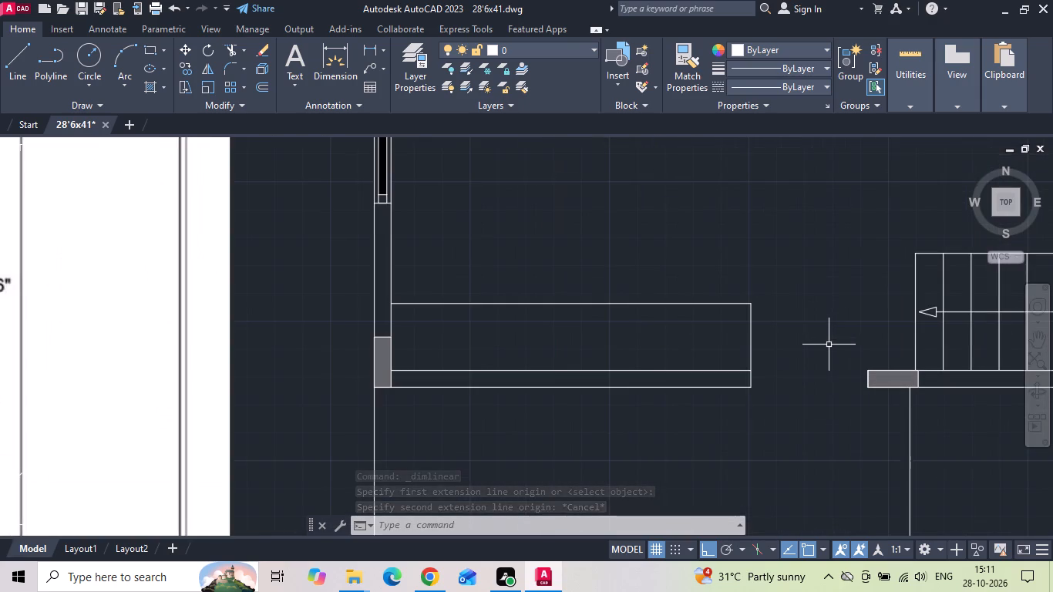
middle_click_drag(822, 345, 550, 308)
scroll(517, 343, "up", 2)
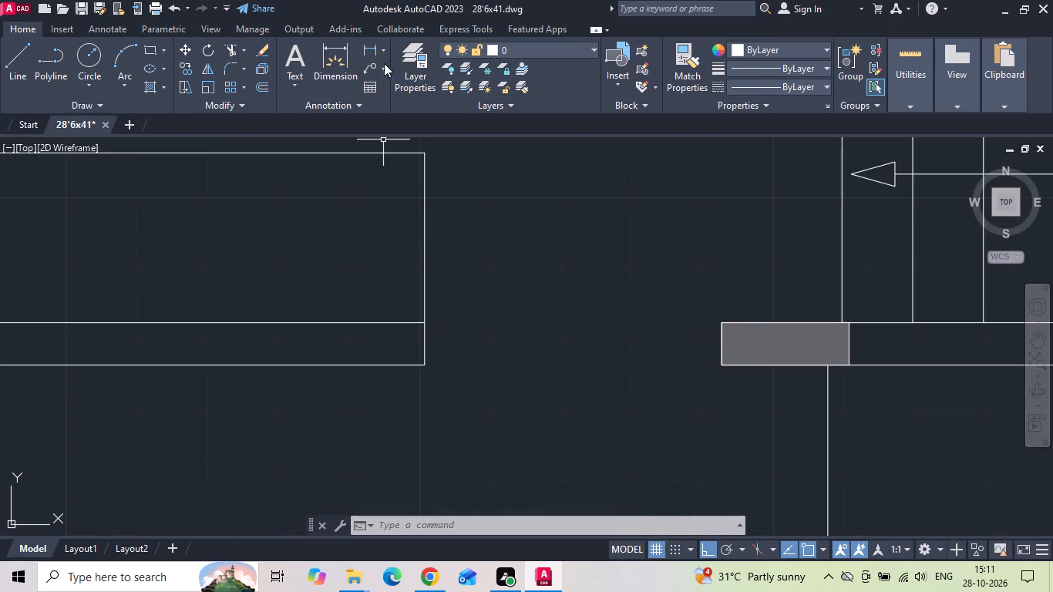
left_click(365, 48)
left_click(422, 366)
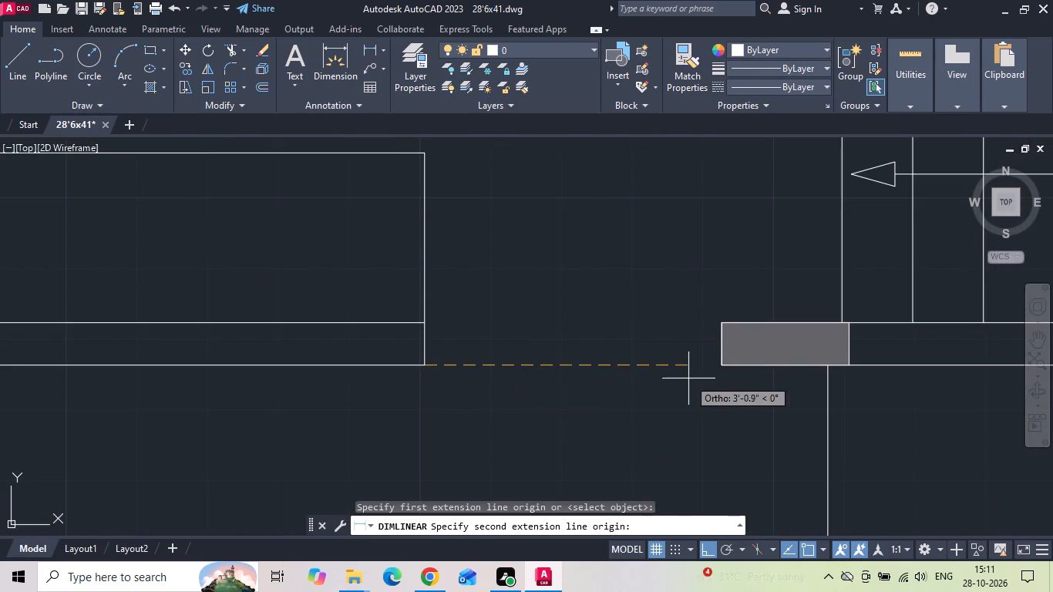
left_click(721, 363)
key("Escape")
Move the main door's left jamb line 2" to the right to narrow the opening.
left_click_drag(459, 345, 400, 342)
left_click(387, 341)
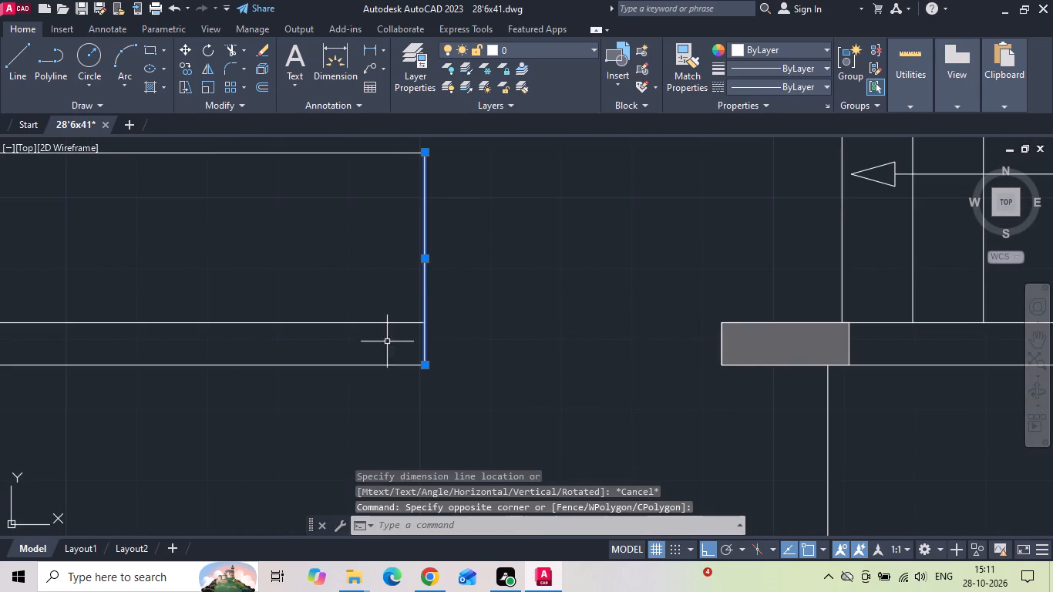
right_click(374, 255)
left_click(415, 276)
left_click_drag(506, 295, 518, 295)
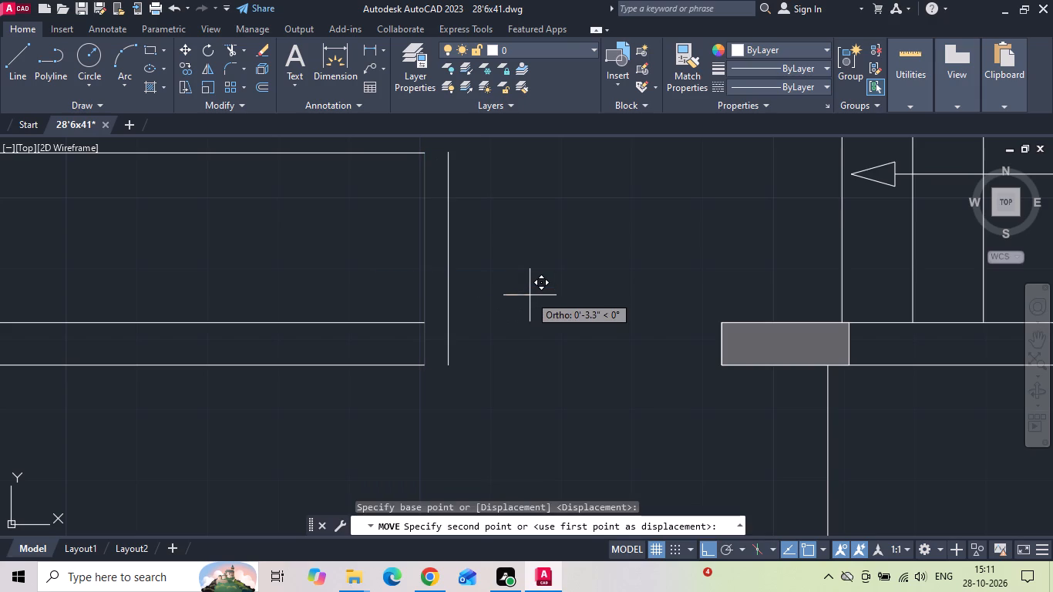
key("2")
key("space")
Extend both wall lines and the TV unit's front line to the moved jamb line, and save the drawing.
type("ex")
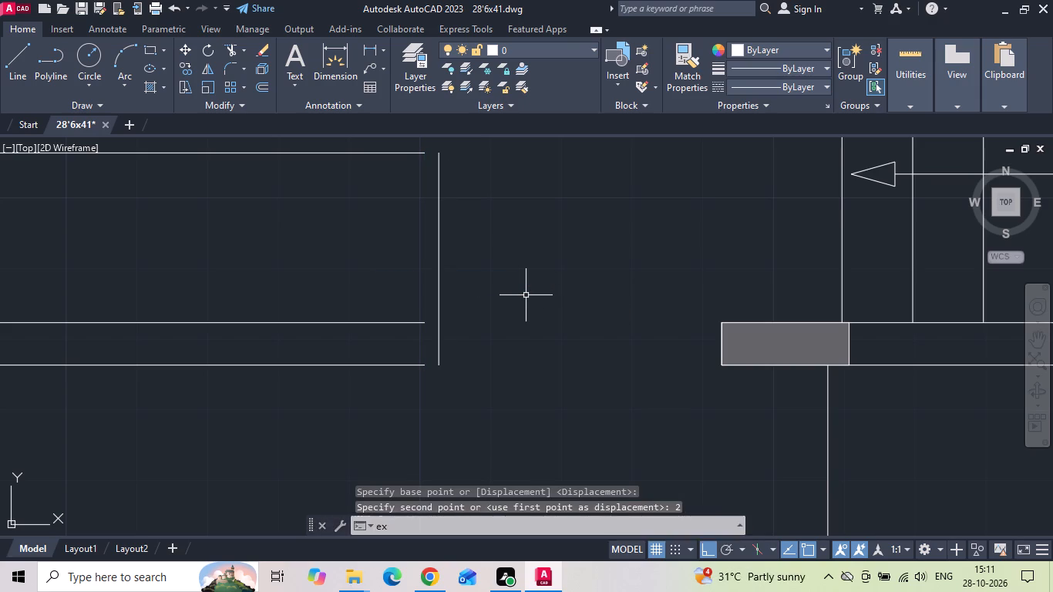
key("space")
key("space")
left_click(397, 389)
middle_click_drag(389, 328, 389, 418)
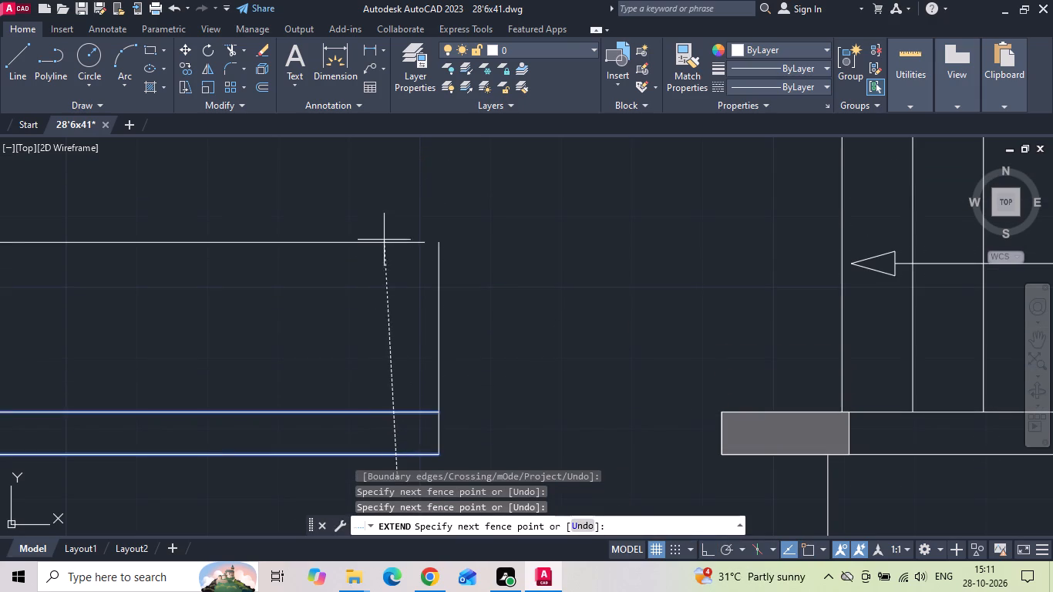
left_click(384, 237)
key("Escape")
key("ctrl+s")
key("ctrl+s")
key("ctrl+s")
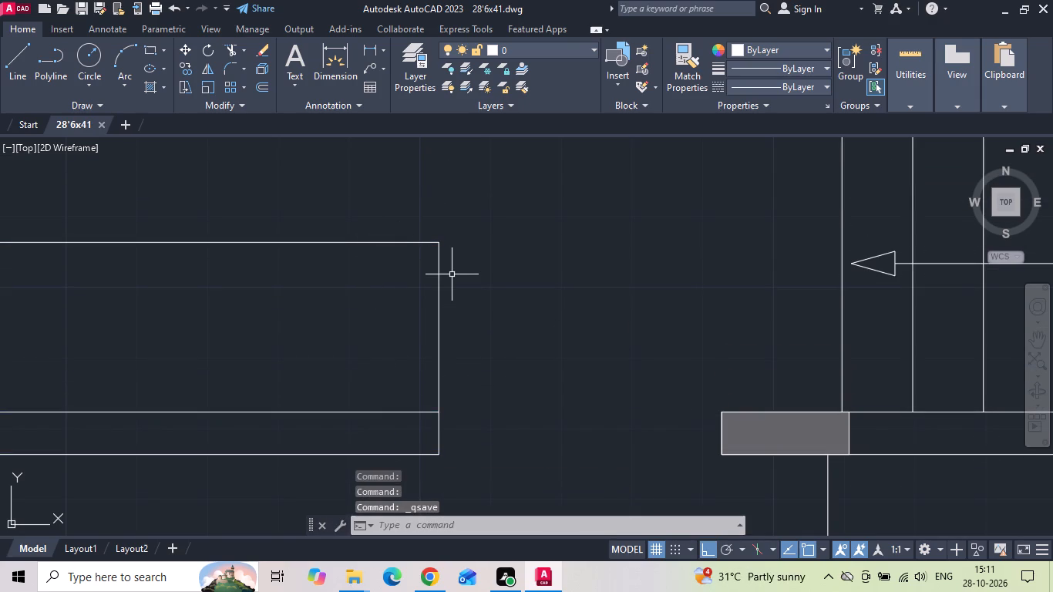
Insert the Door - Imperial block from the tool palettes near the main door opening.
type("tp")
key("space")
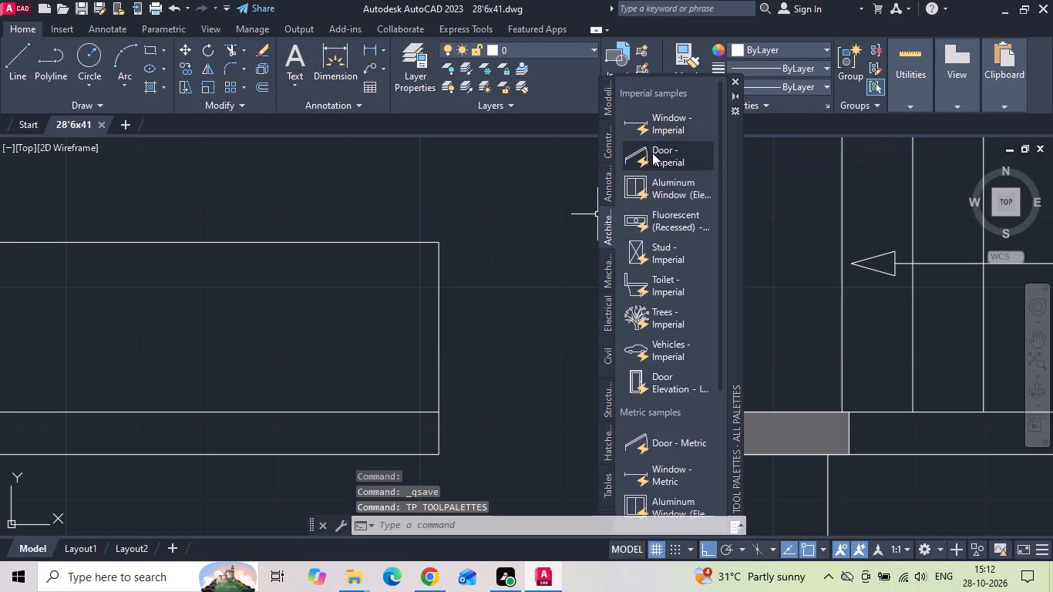
left_click_drag(652, 153, 535, 304)
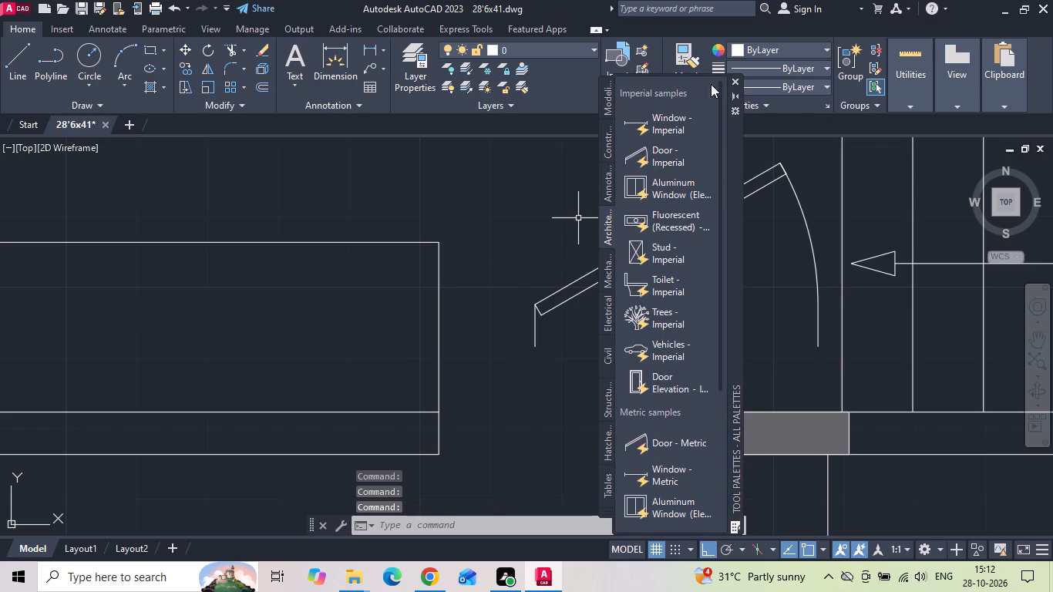
left_click(735, 81)
Set the inserted door block to Open 90º and try adjusting its width.
left_click_drag(625, 257, 618, 251)
left_click(602, 227)
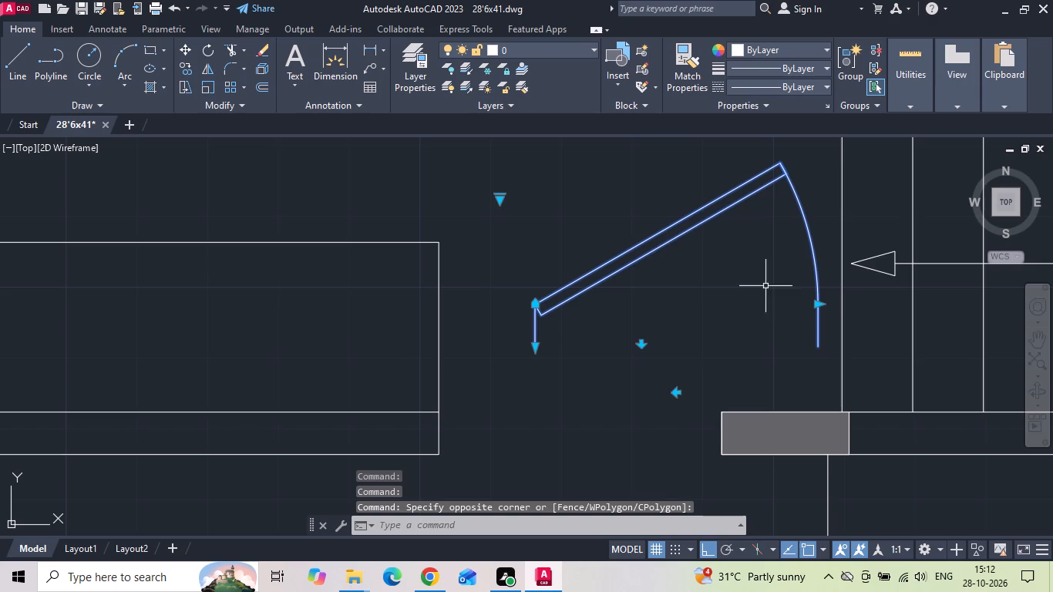
left_click(499, 194)
left_click(507, 251)
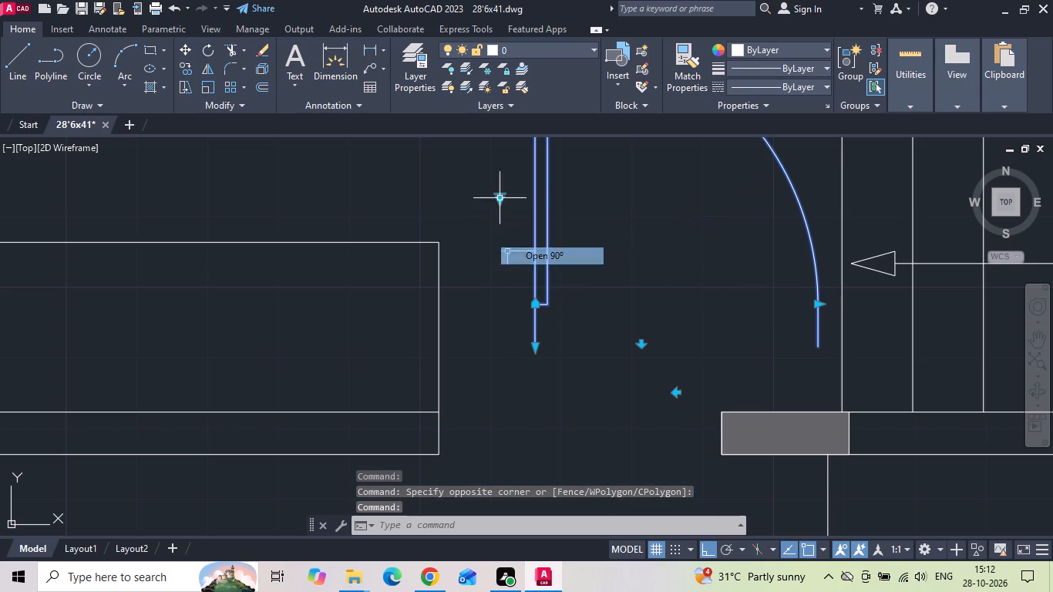
left_click_drag(816, 306, 802, 305)
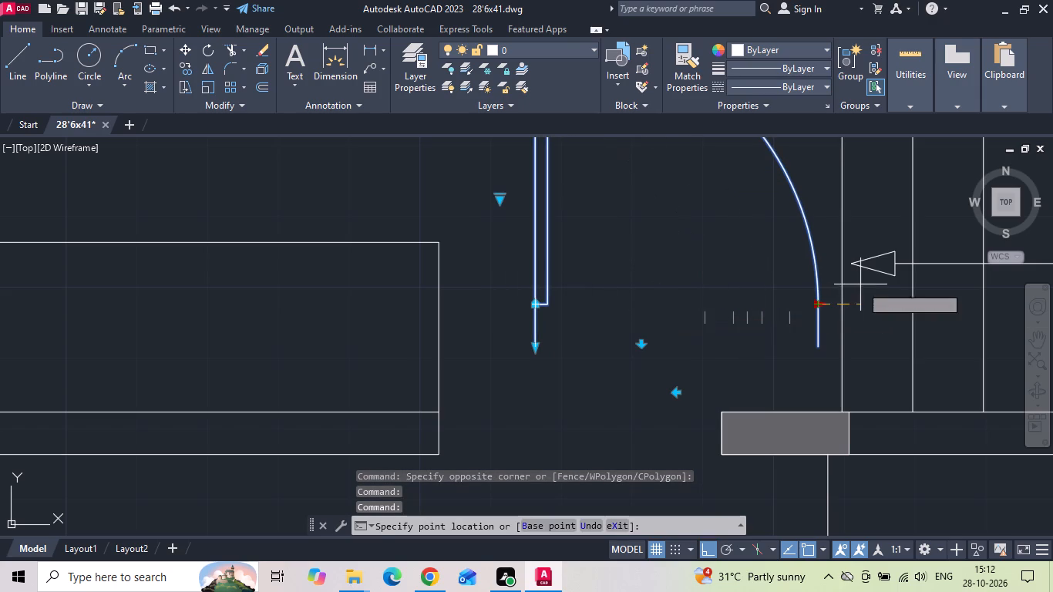
left_click(804, 274)
Mirror the main door block across a vertical line, erasing the source door.
right_click(651, 245)
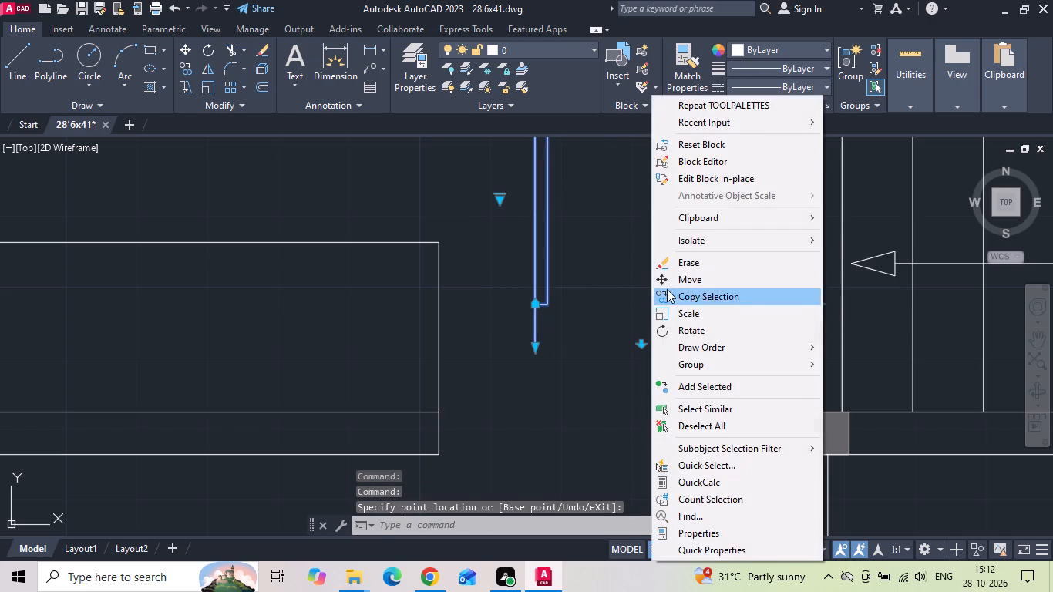
key("Escape")
key("m")
type("i")
key("space")
left_click_drag(587, 251, 582, 273)
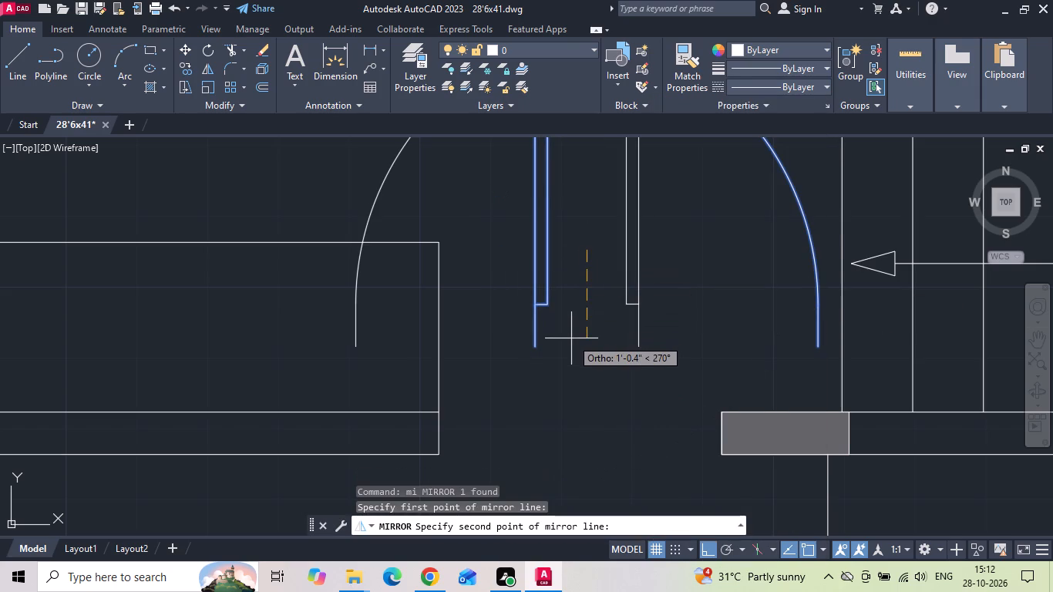
left_click(563, 396)
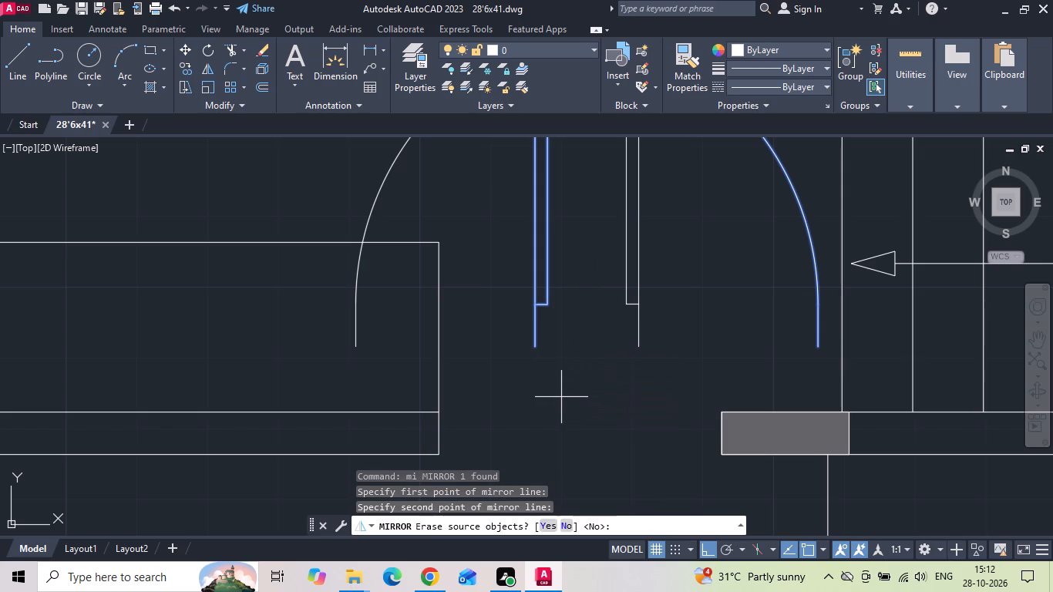
type("y")
key("space")
Move the mirrored door from its hinge-side end to the lower corner of the column beside the main door opening.
left_click_drag(387, 336, 375, 335)
left_click(325, 329)
right_click(318, 326)
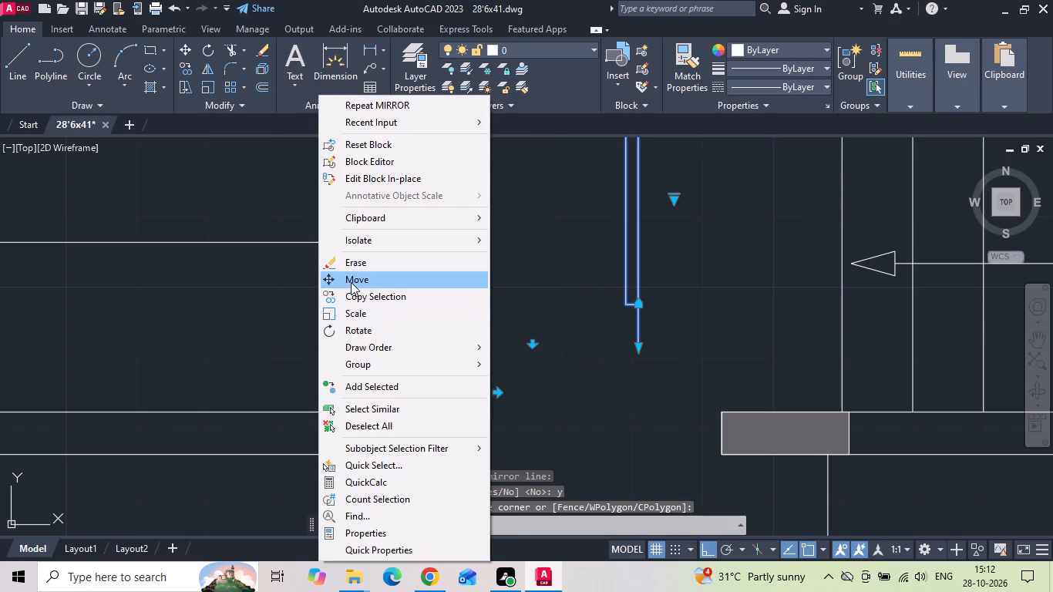
left_click(351, 282)
left_click(639, 345)
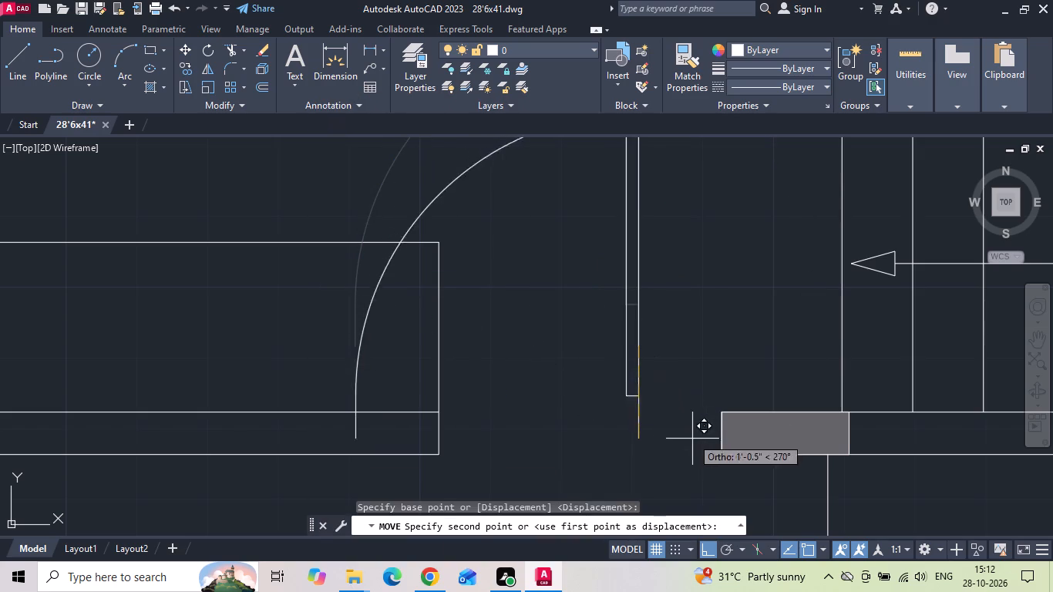
left_click(722, 456)
Copy the main door block straight up to the master bedroom door opening.
scroll(518, 412, "down", 3)
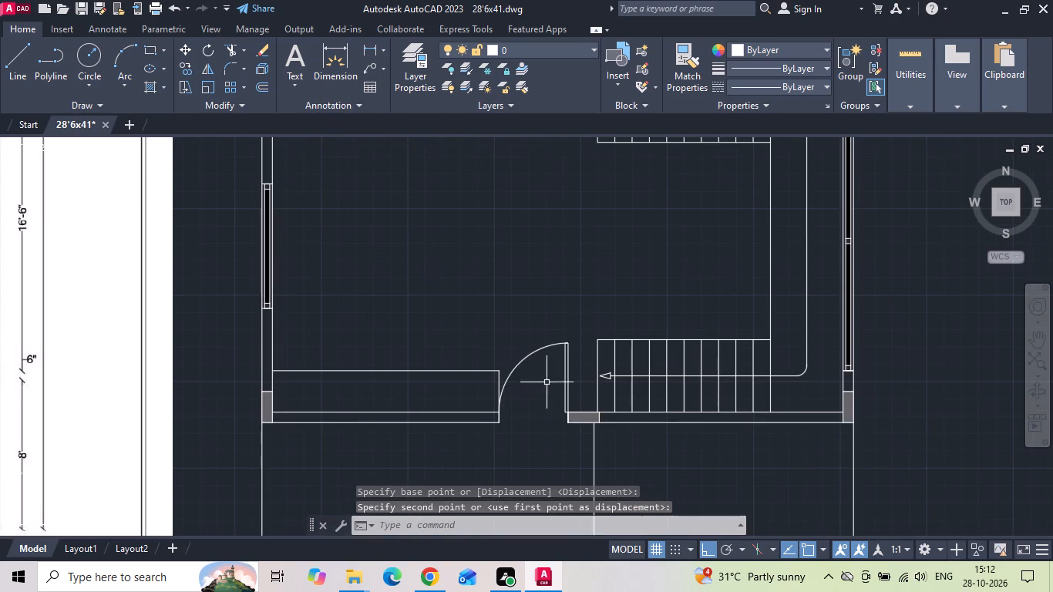
left_click_drag(549, 378, 543, 360)
left_click(525, 299)
right_click(525, 298)
left_click(550, 299)
left_click_drag(540, 368, 540, 340)
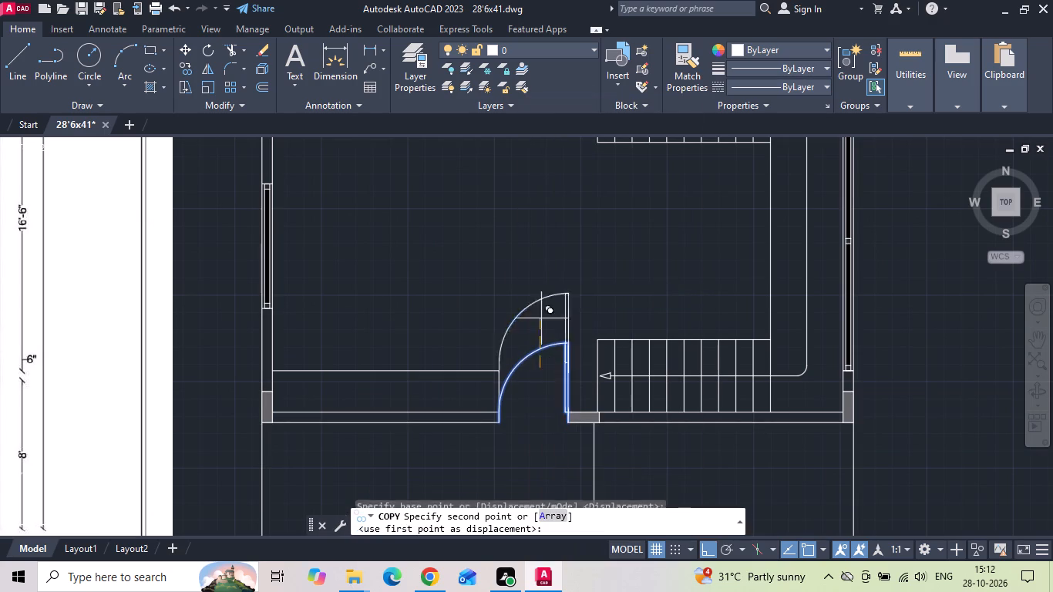
middle_click_drag(547, 243, 494, 491)
scroll(469, 187, "up", 2)
middle_click_drag(469, 170, 454, 304)
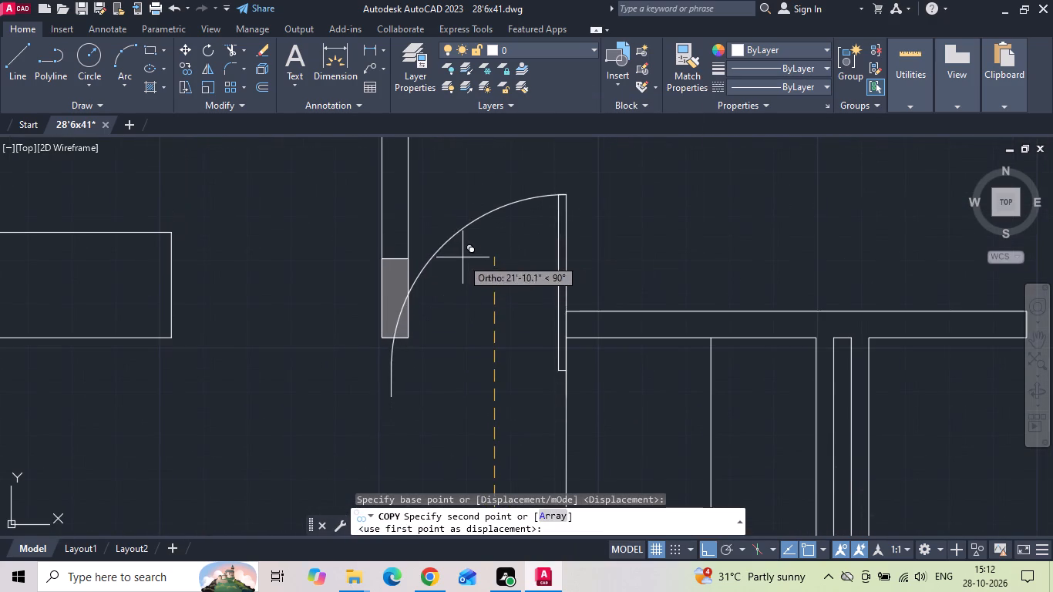
left_click(463, 255)
key("Escape")
Mirror the copied bedroom door across a vertical line, erasing the source door.
left_click_drag(503, 220, 493, 213)
left_click(457, 180)
type("mi")
key("space")
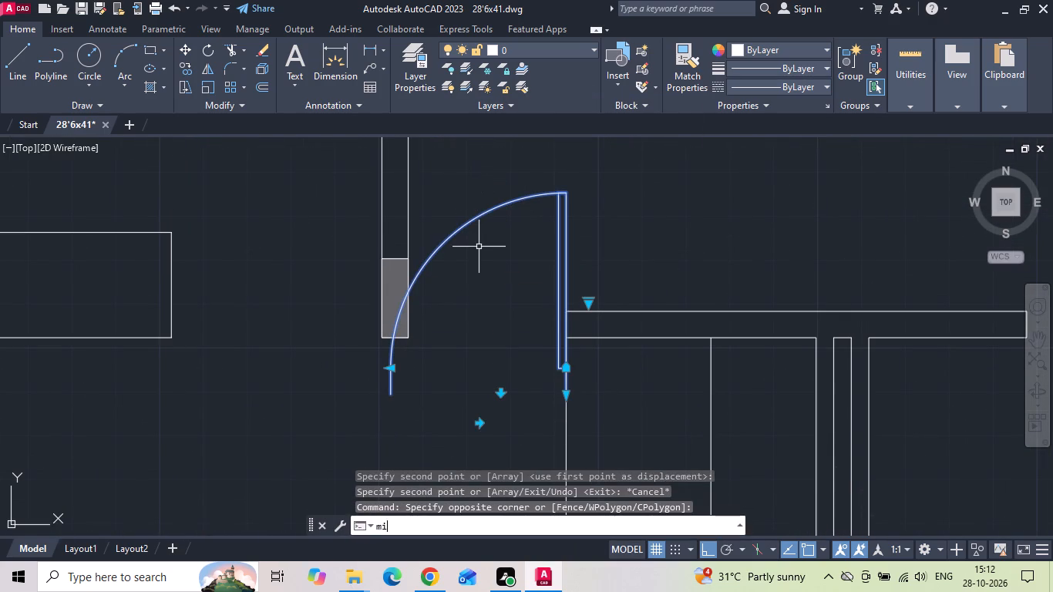
left_click_drag(479, 248, 479, 285)
left_click(468, 365)
type("y")
key("space")
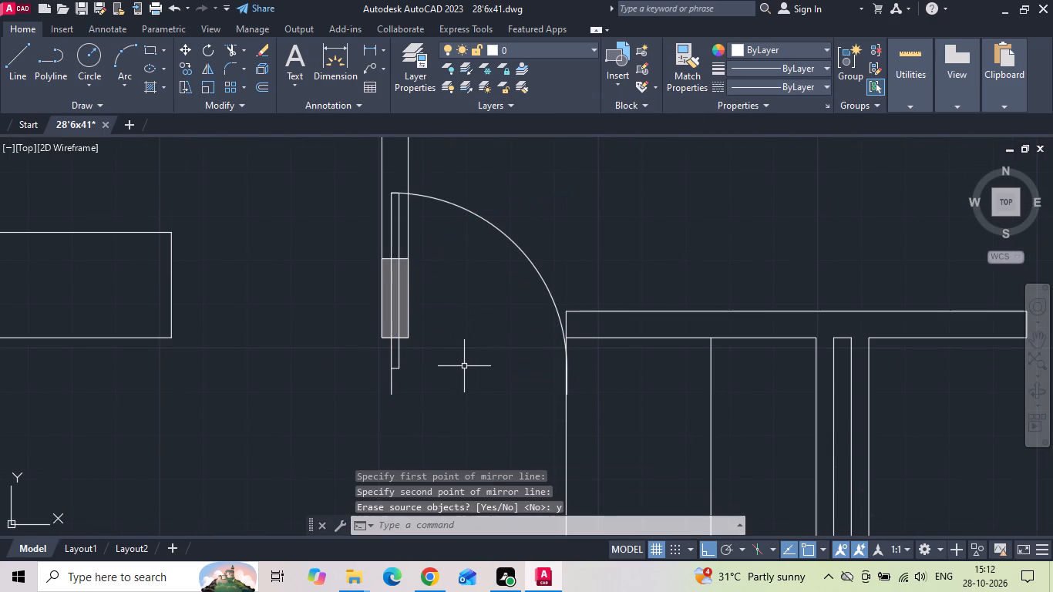
Move the bedroom door from its hinge-side end to the lower corner of the column at the bedroom opening.
left_click_drag(438, 395, 399, 395)
left_click(325, 382)
right_click(321, 381)
left_click(367, 281)
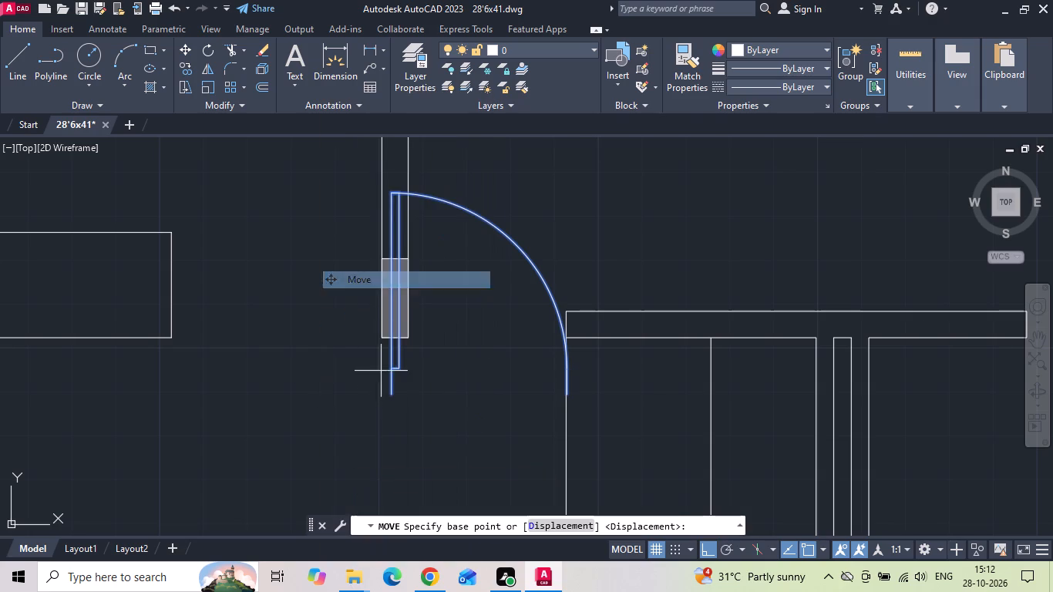
scroll(385, 388, "up", 1)
left_click(392, 400)
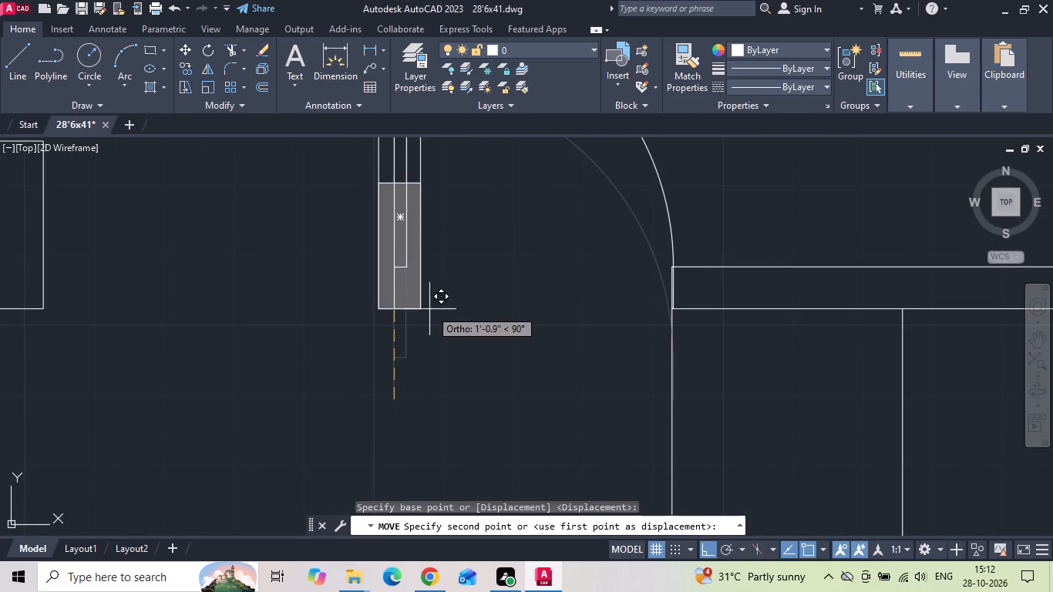
left_click(421, 309)
Shorten the bedroom door's width so its swing ends at the pooja room wall corner.
left_click(708, 283)
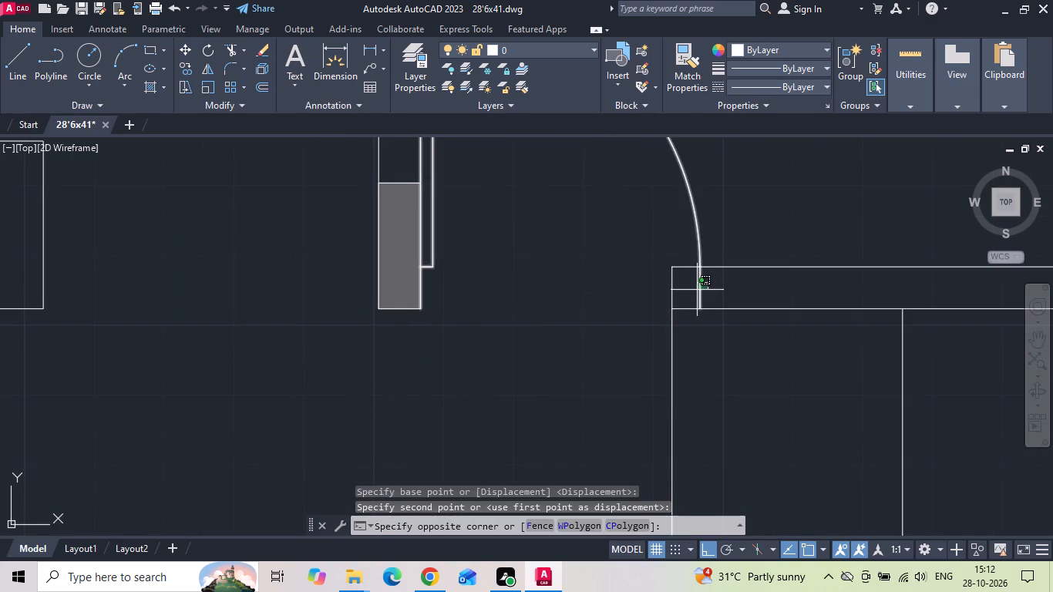
left_click(697, 290)
scroll(698, 291, "up", 2)
left_click(698, 230)
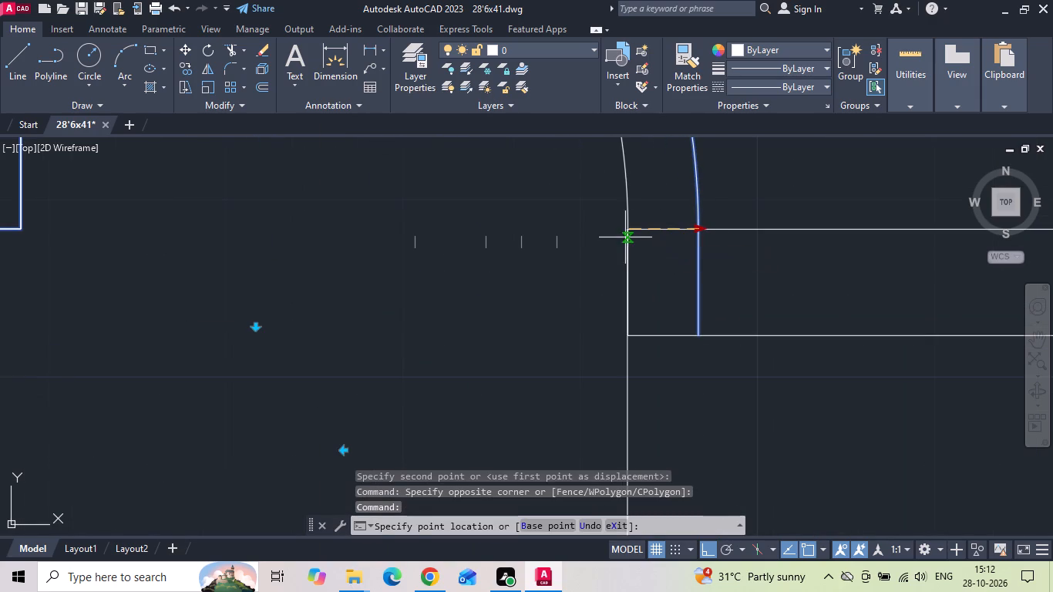
left_click(629, 227)
scroll(458, 304, "down", 3)
key("Escape")
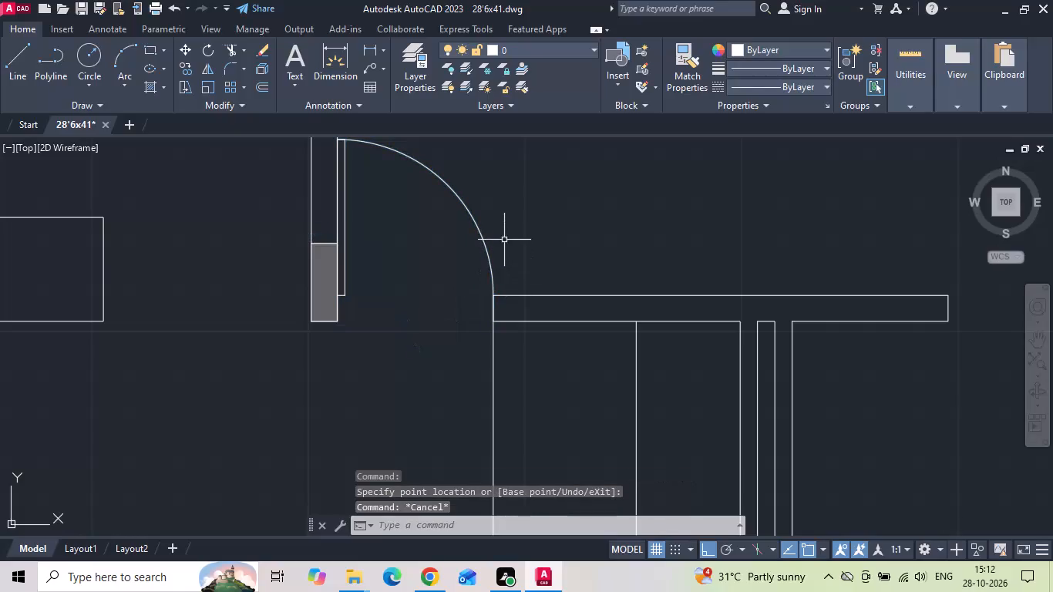
Copy the bedroom door block horizontally to near the toilet door opening.
left_click_drag(504, 236, 494, 229)
left_click(456, 217)
right_click(454, 217)
left_click(500, 290)
scroll(429, 298, "down", 1)
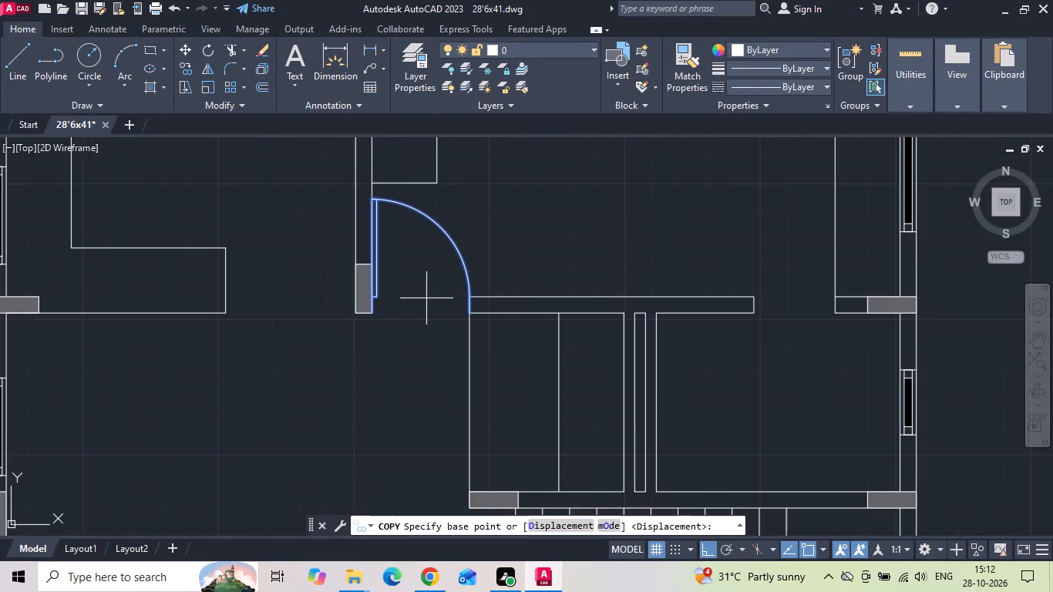
left_click_drag(431, 281, 483, 286)
scroll(786, 269, "down", 1)
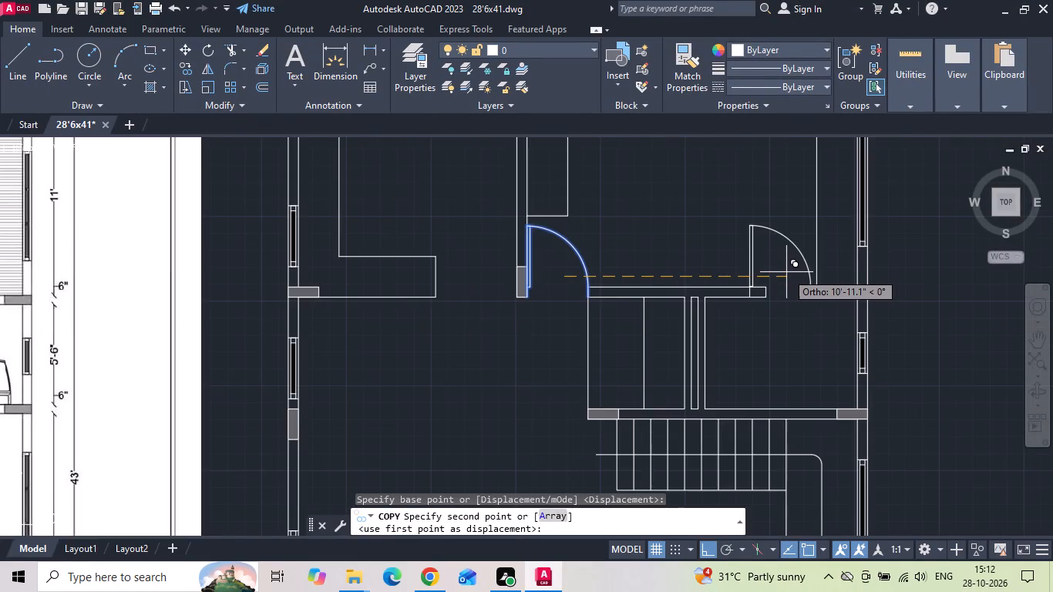
scroll(786, 273, "down", 1)
scroll(788, 262, "up", 2)
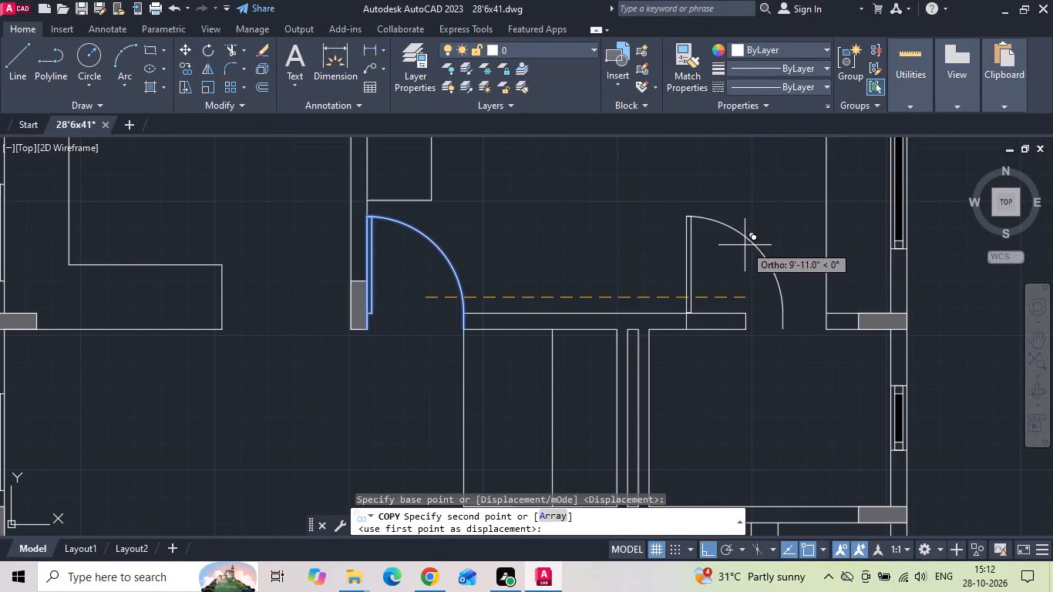
left_click(744, 244)
key("Escape")
Mirror the copied toilet door across a horizontal line so it swings downward, erasing the source door.
left_click_drag(756, 225, 748, 237)
left_click(739, 243)
type("mi")
key("space")
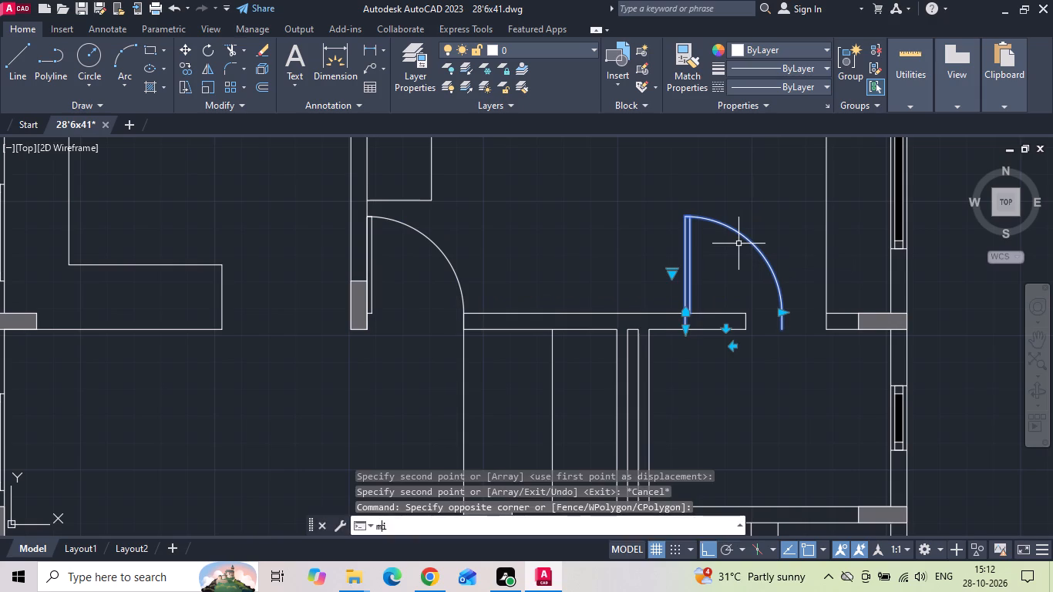
left_click(748, 269)
left_click(636, 289)
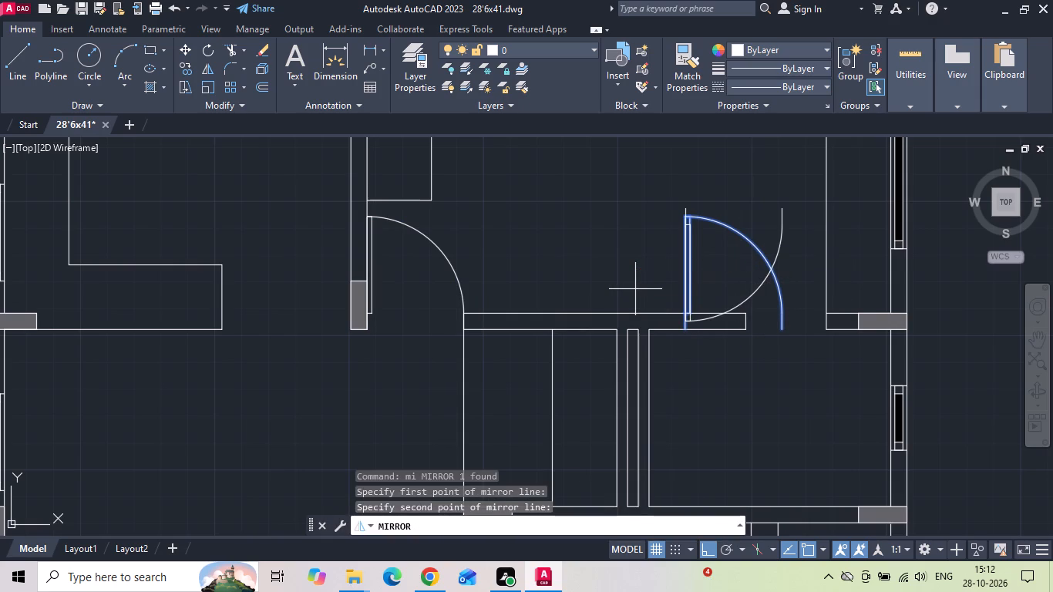
type("y")
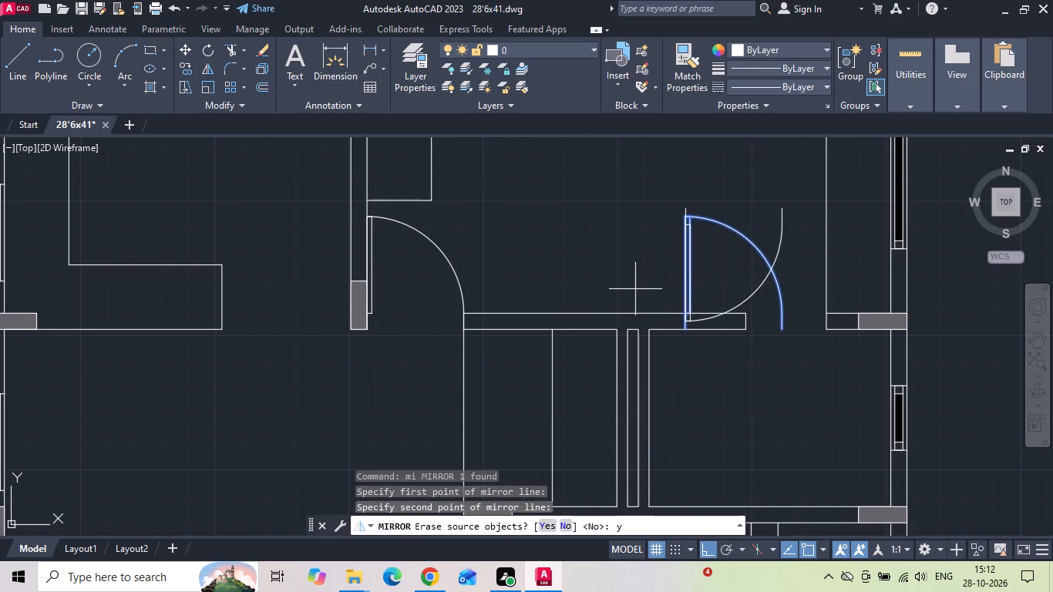
key("space")
Move the toilet door from its hinge-side end to the upper corner of the wall end at the toilet opening.
left_click_drag(718, 227, 625, 227)
left_click(601, 223)
right_click(600, 222)
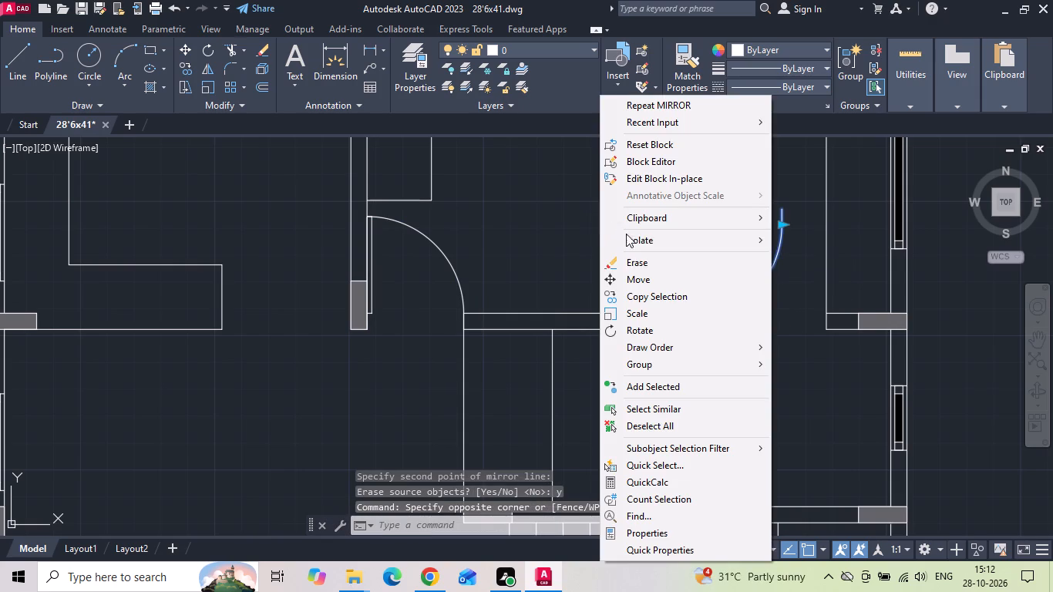
left_click(645, 276)
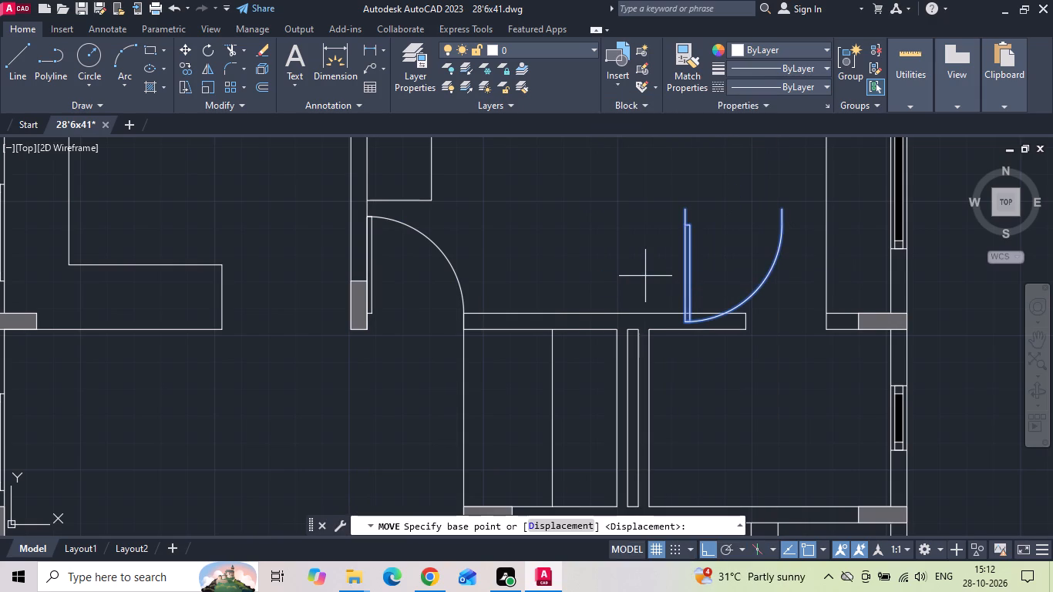
scroll(743, 234, "up", 1)
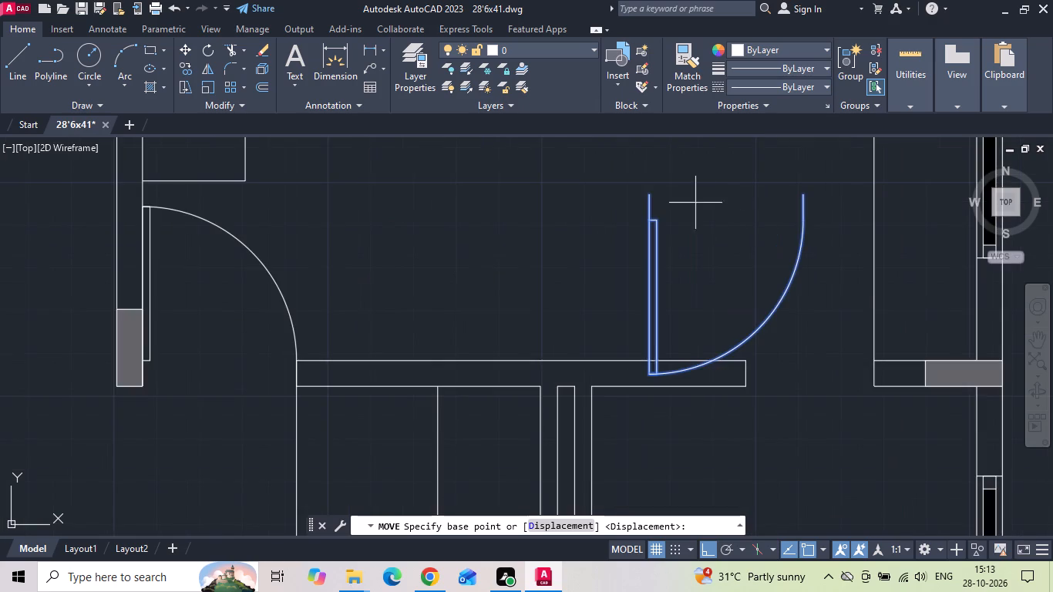
scroll(666, 190, "up", 2)
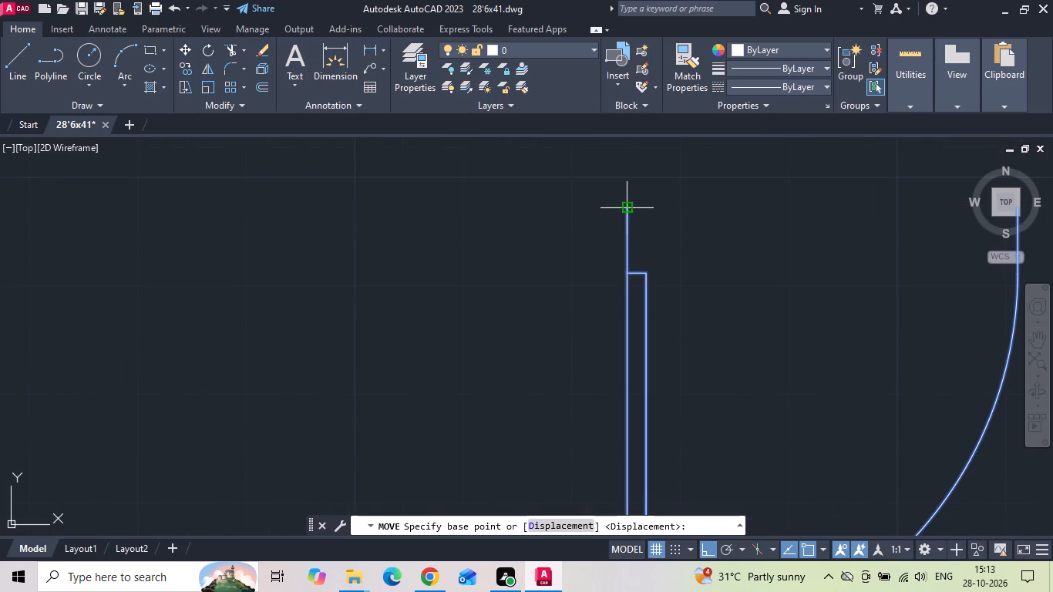
scroll(628, 205, "up", 2)
left_click(624, 216)
scroll(623, 214, "down", 3)
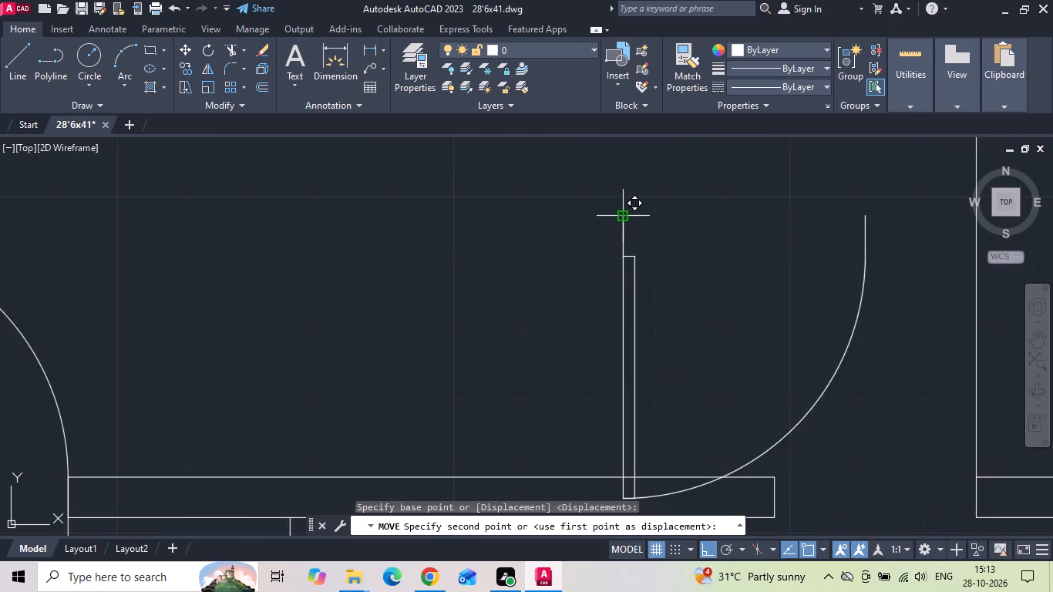
scroll(623, 214, "down", 2)
scroll(686, 315, "up", 2)
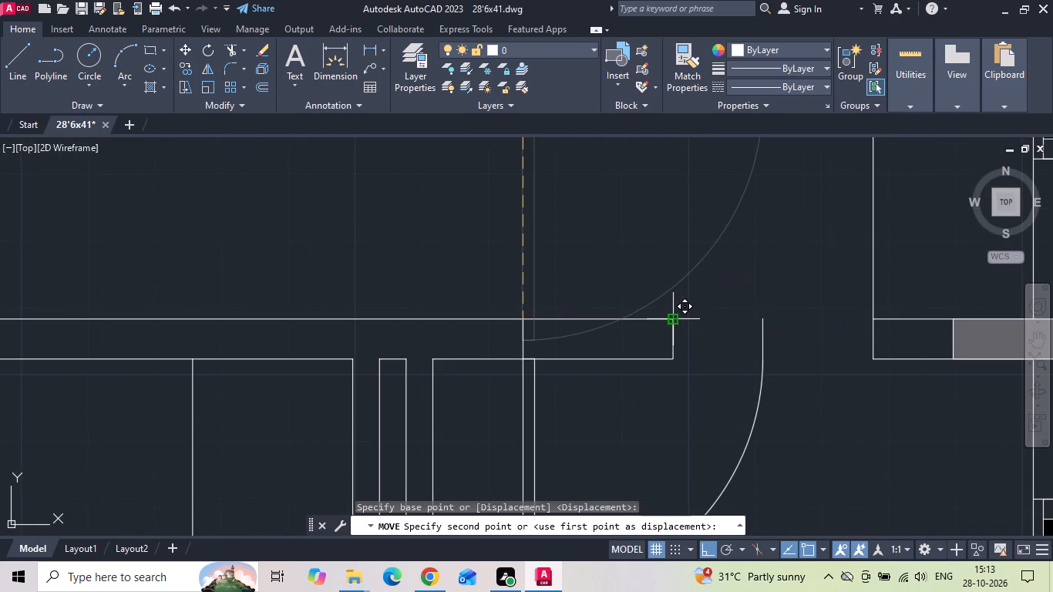
left_click(677, 315)
Shorten the toilet door's width so its swing ends at the opposite jamb of the toilet opening.
middle_click_drag(857, 378, 621, 308)
left_click_drag(693, 368, 621, 361)
left_click(597, 354)
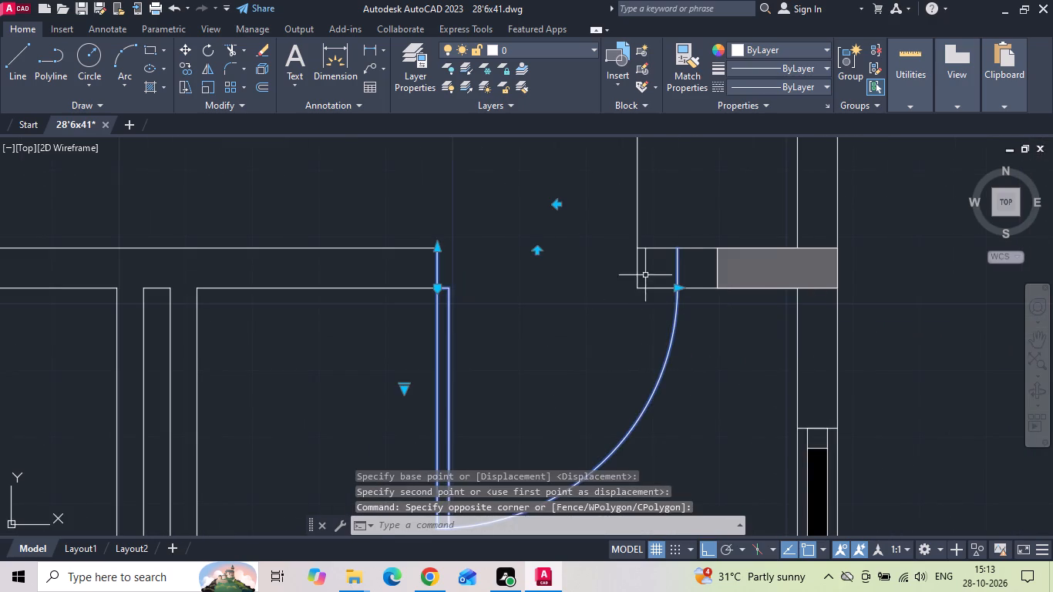
scroll(651, 263, "up", 2)
left_click(711, 325)
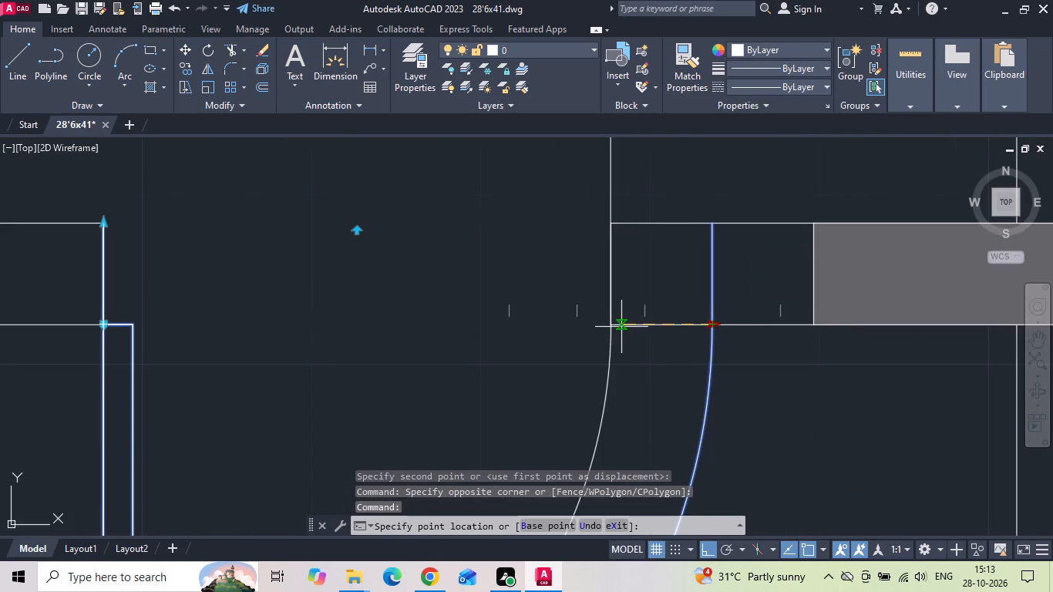
left_click(620, 327)
scroll(645, 260, "down", 3)
key("Escape")
Save the drawing with the three doors placed.
scroll(690, 321, "down", 2)
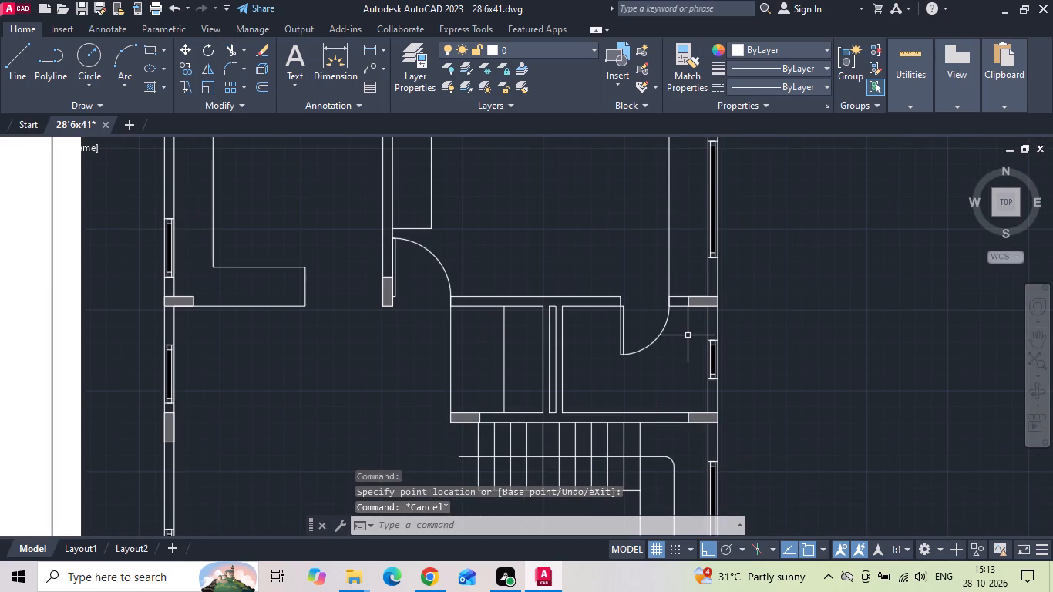
scroll(697, 292, "down", 3)
scroll(671, 310, "up", 1)
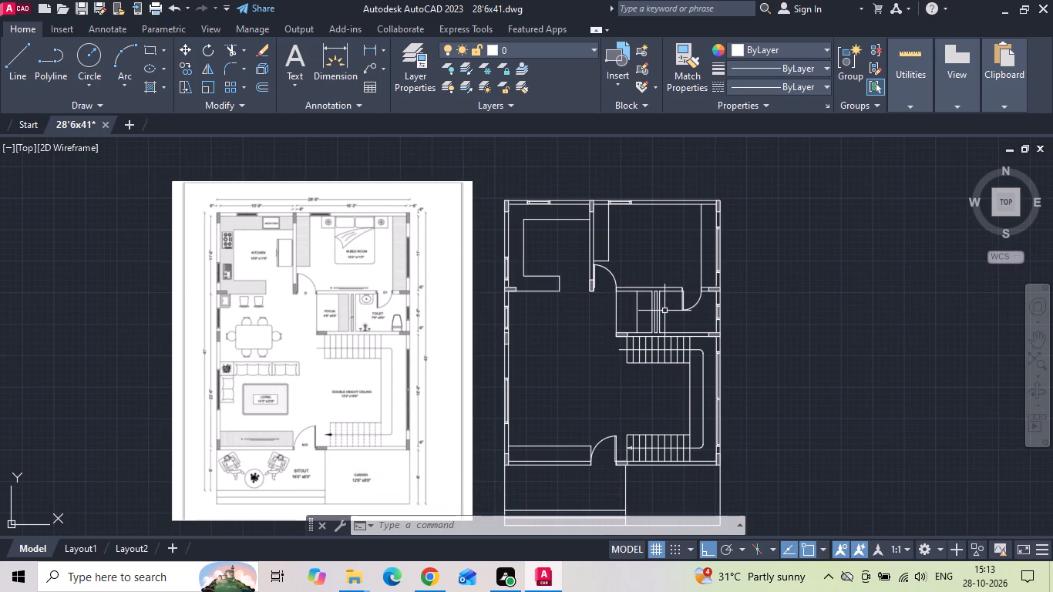
key("ctrl+s")
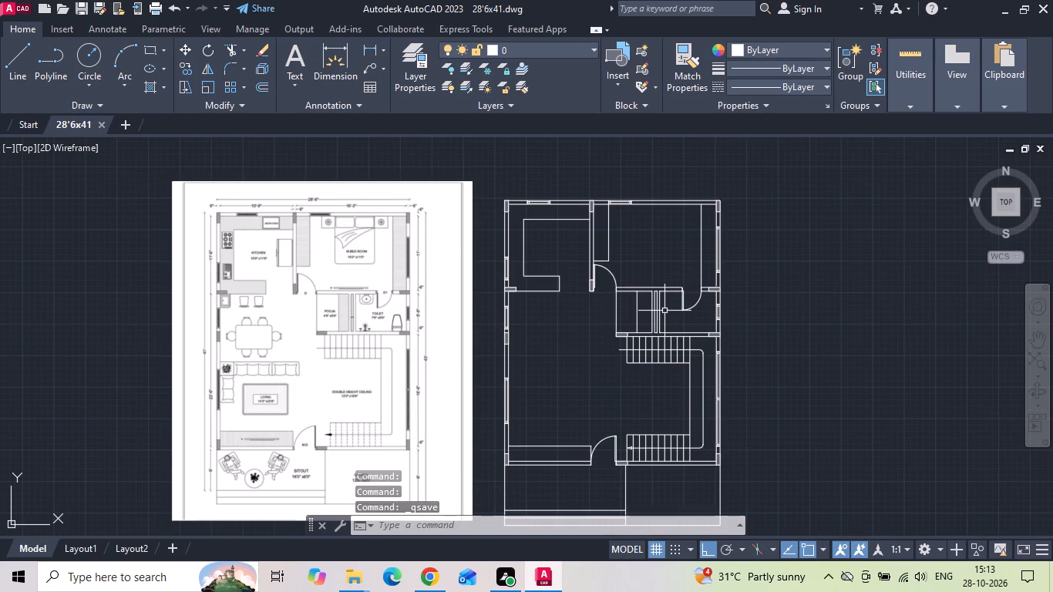
Start a multiline text label inside the kitchen's counter outline with a text height of 8".
scroll(241, 229, "up", 3)
key("m")
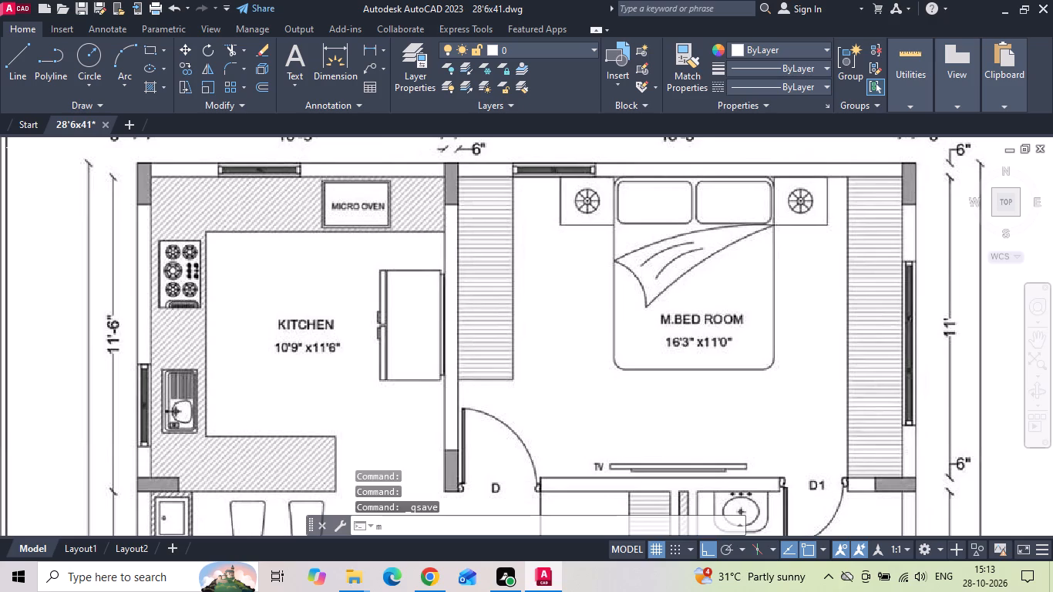
type("text")
key("space")
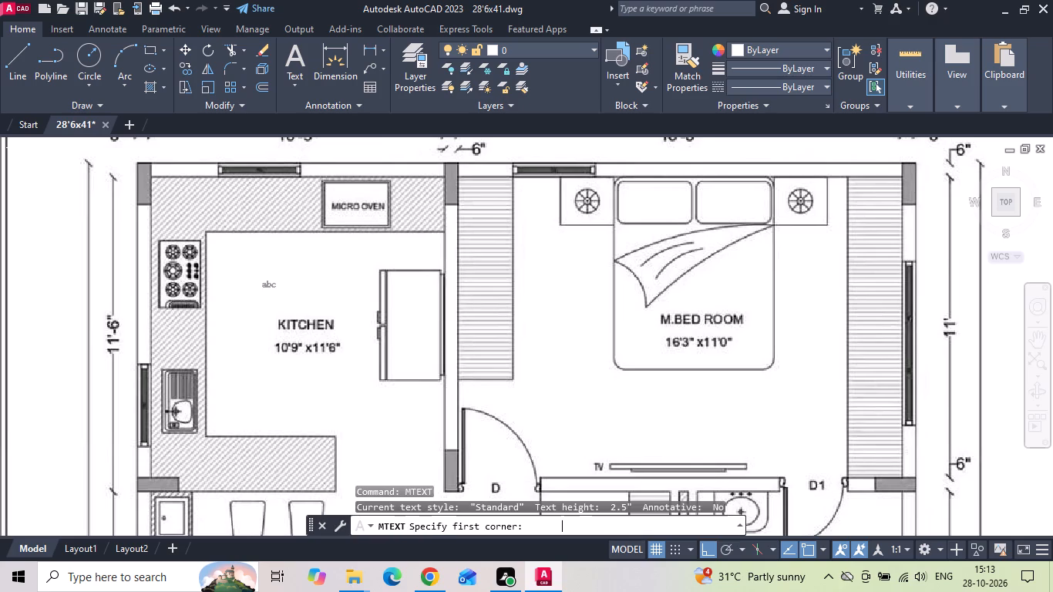
scroll(261, 288, "down", 1)
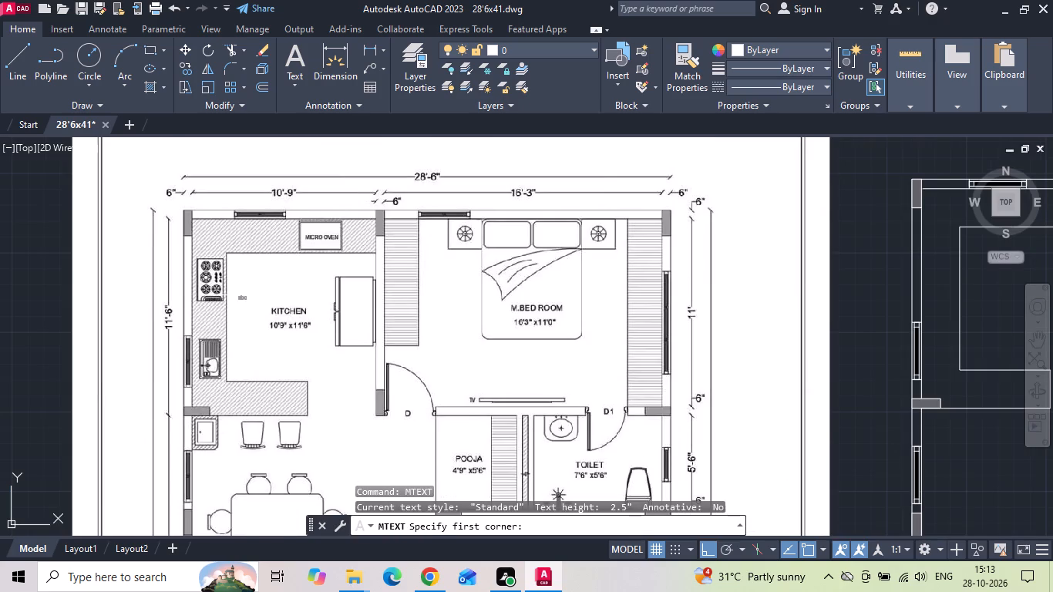
scroll(234, 294, "down", 1)
scroll(744, 290, "up", 1)
left_click_drag(682, 277, 695, 294)
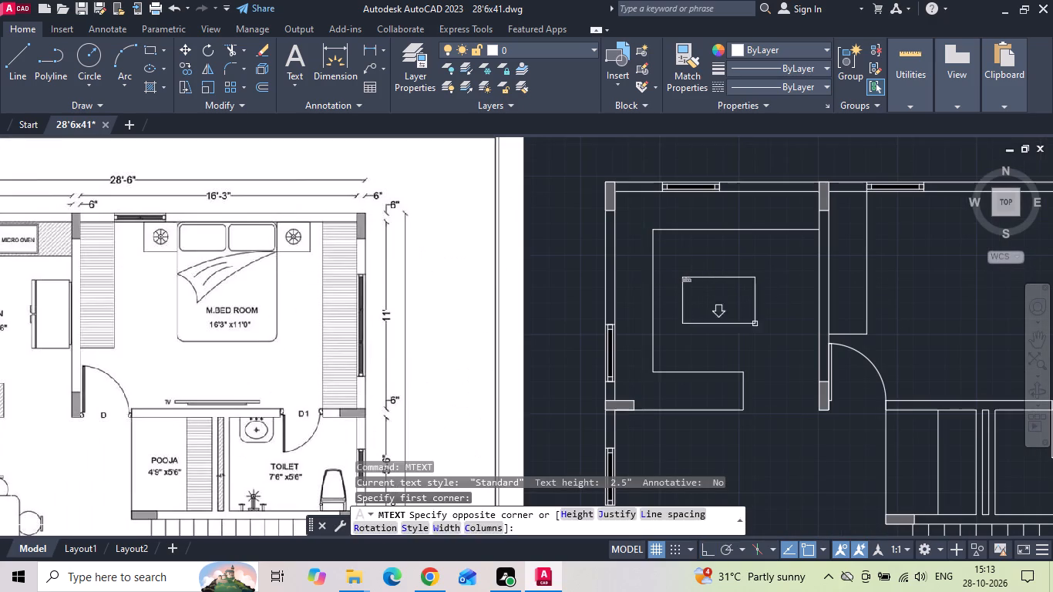
left_click(789, 335)
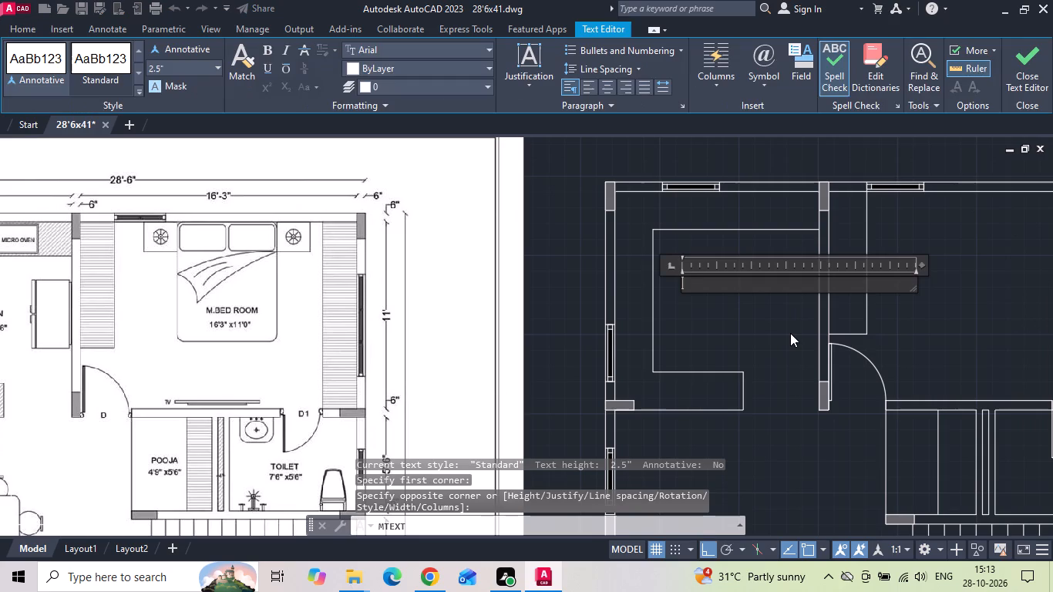
type("8\"")
key("BackSpace")
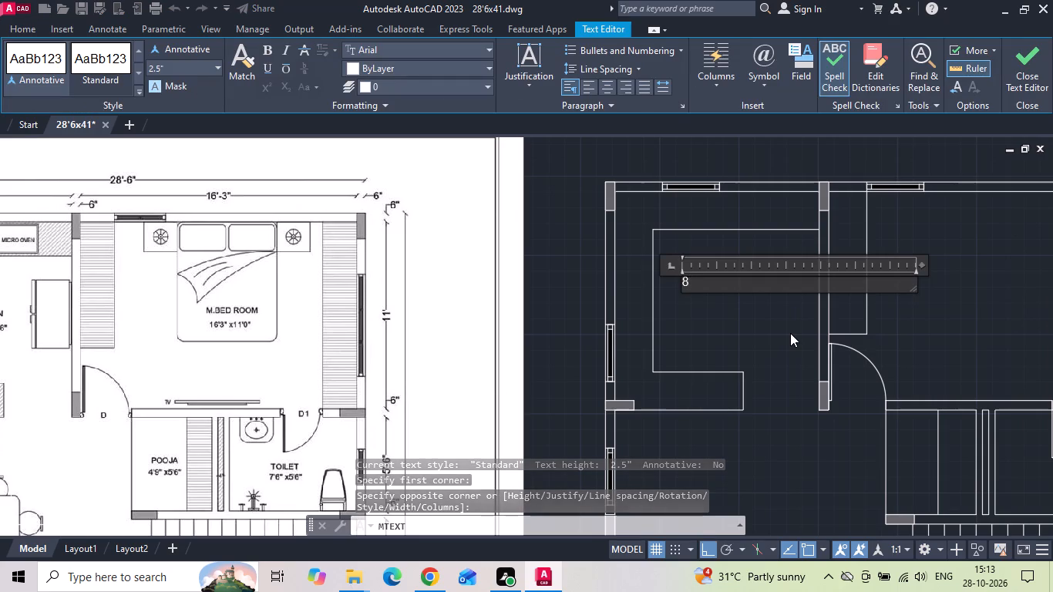
key("BackSpace")
key("BackSpace")
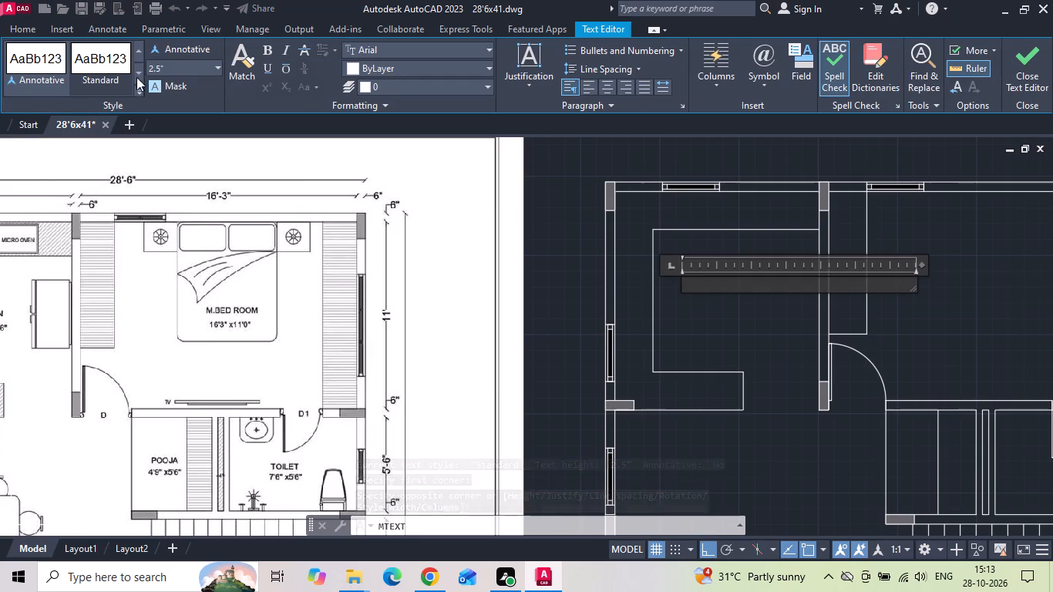
left_click(177, 67)
key("BackSpace")
type("8\"")
key("Return")
Enter KITCHEN as the label's first line and 10'9"X11'6" as its second line.
middle_click_drag(296, 163, 532, 245)
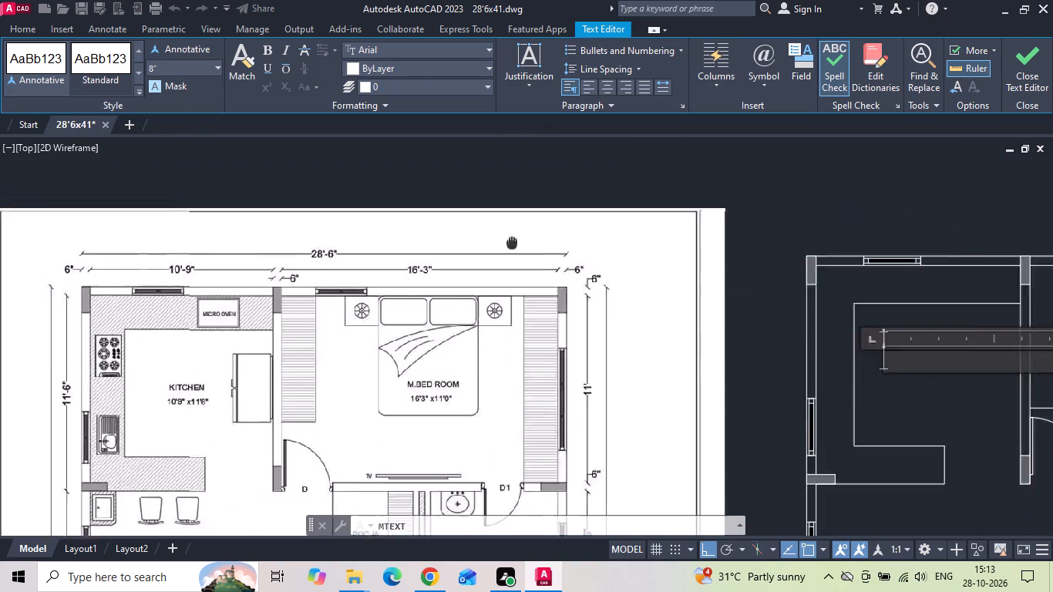
middle_click_drag(532, 245, 547, 250)
type("KITCHEN")
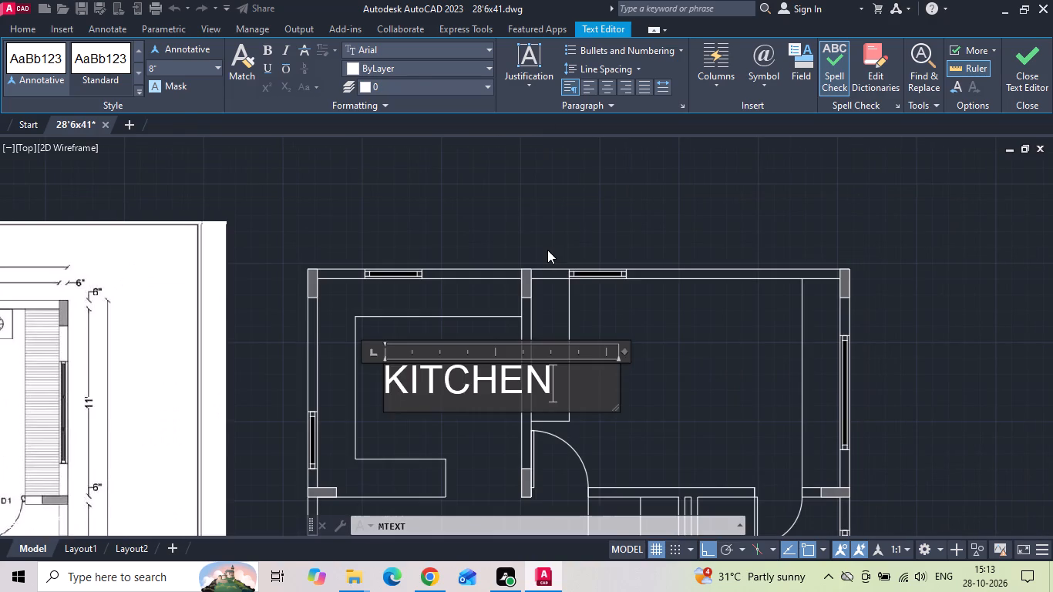
key("Return")
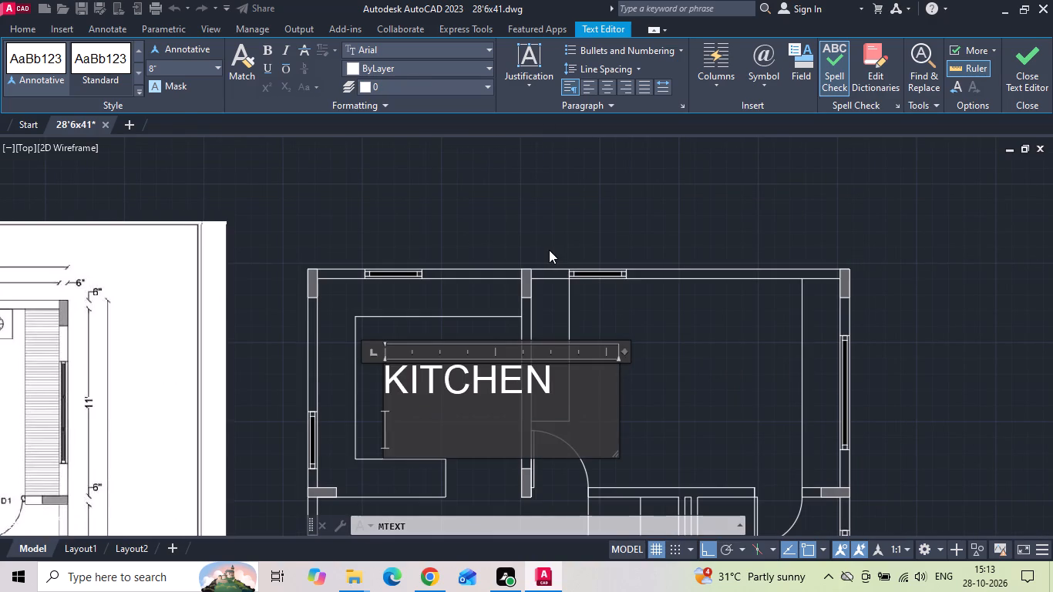
middle_click_drag(551, 251, 816, 219)
middle_click_drag(634, 251, 725, 234)
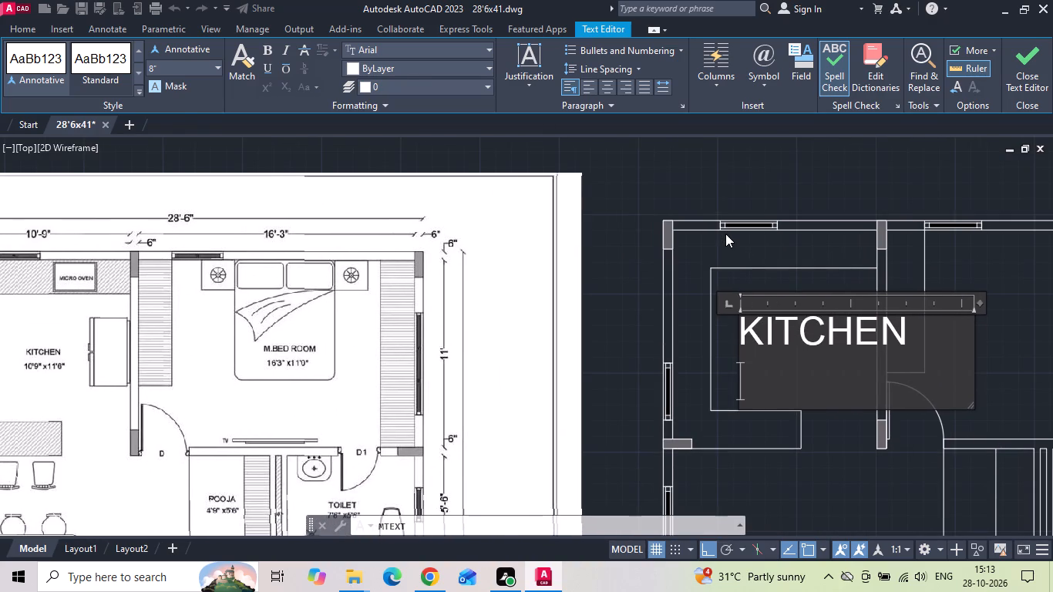
type("10'9")
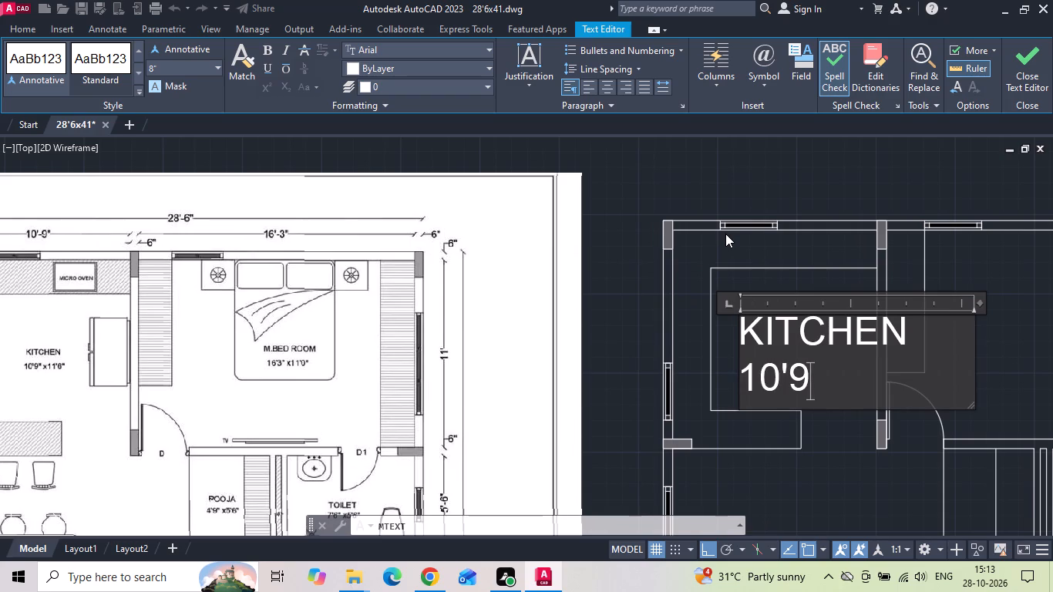
key("shift+quotedbl")
type("X11'6\"")
left_click(740, 183)
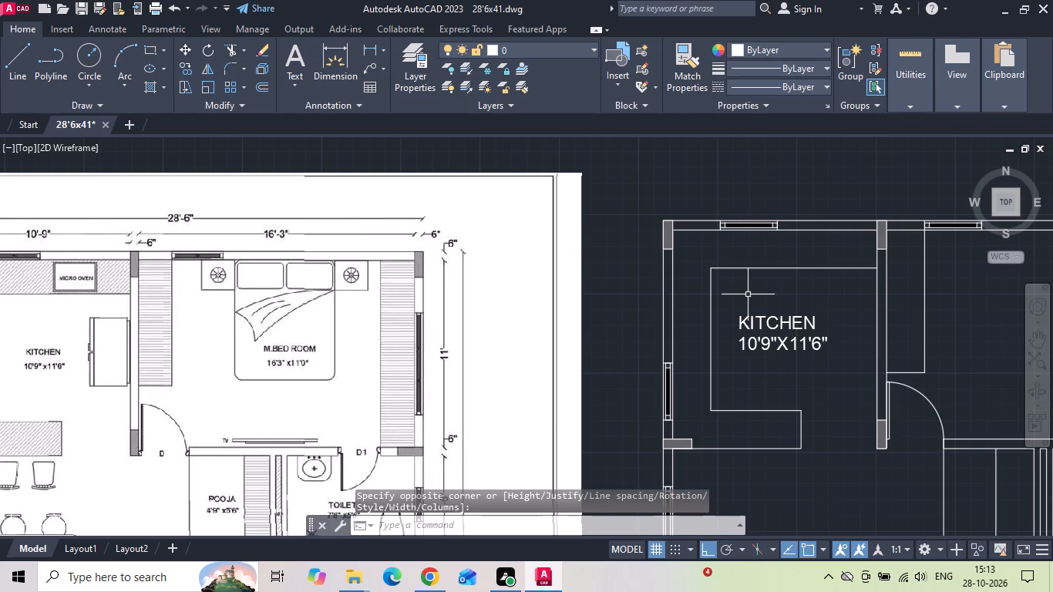
Set the text height of the whole kitchen label to 7".
double_click(751, 325)
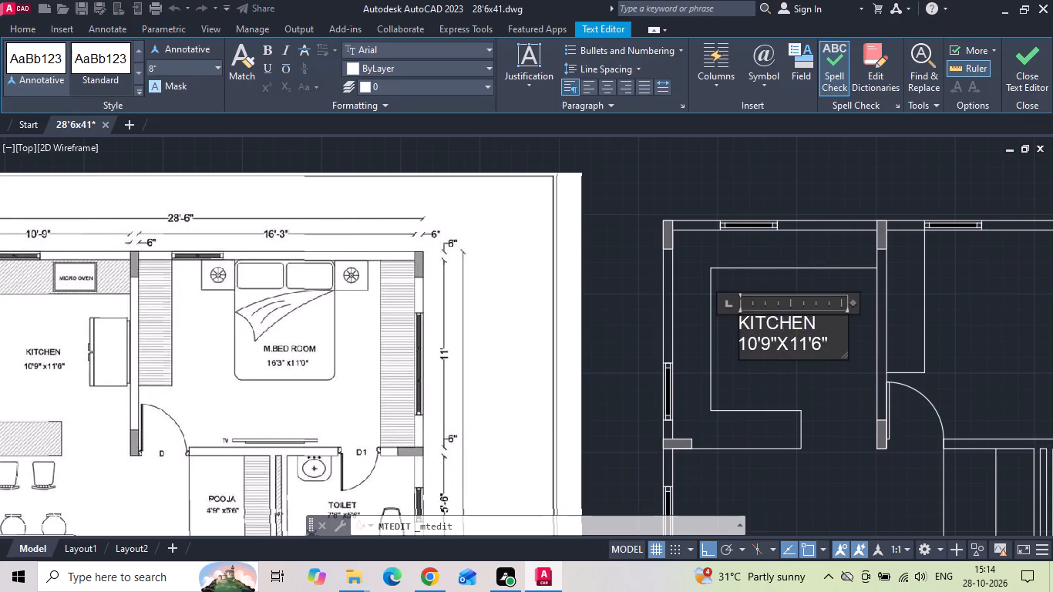
key("ctrl+a")
left_click(168, 68)
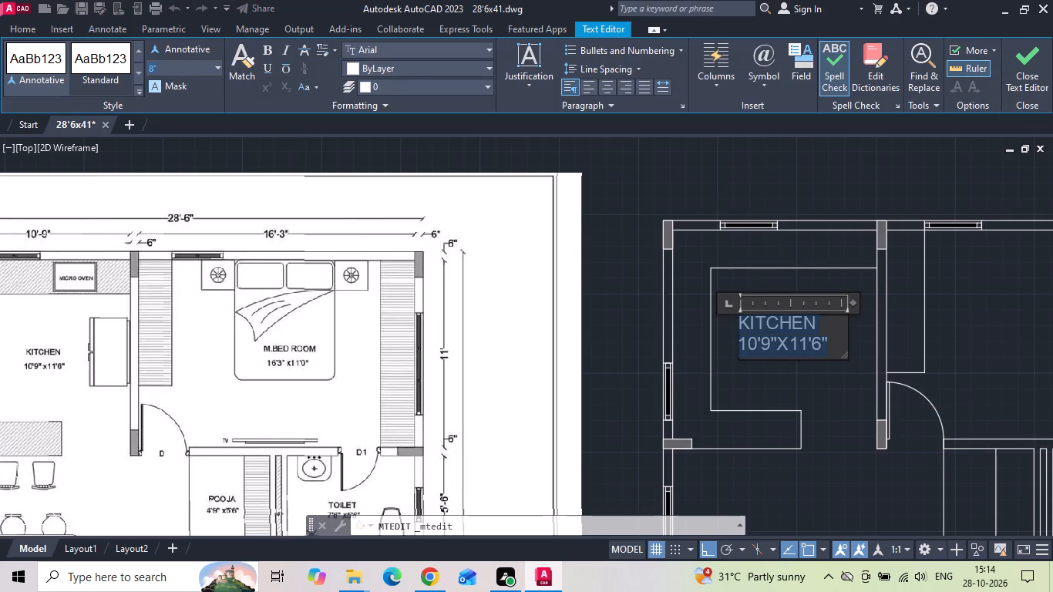
key("BackSpace")
type("7\"")
key("Return")
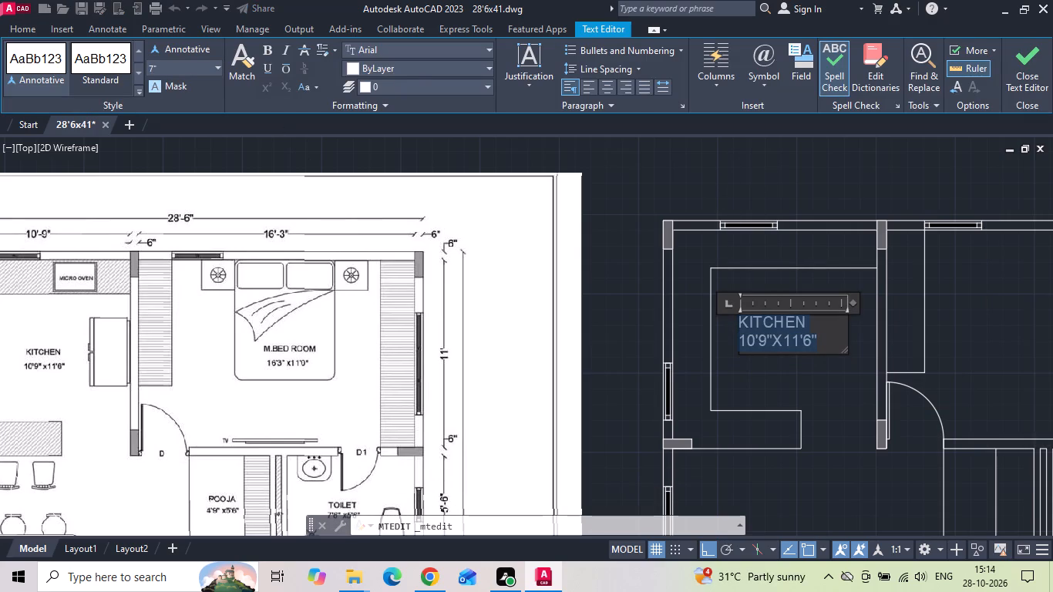
left_click(729, 172)
Copy the kitchen label horizontally into the middle of the master bedroom.
scroll(722, 201, "down", 1)
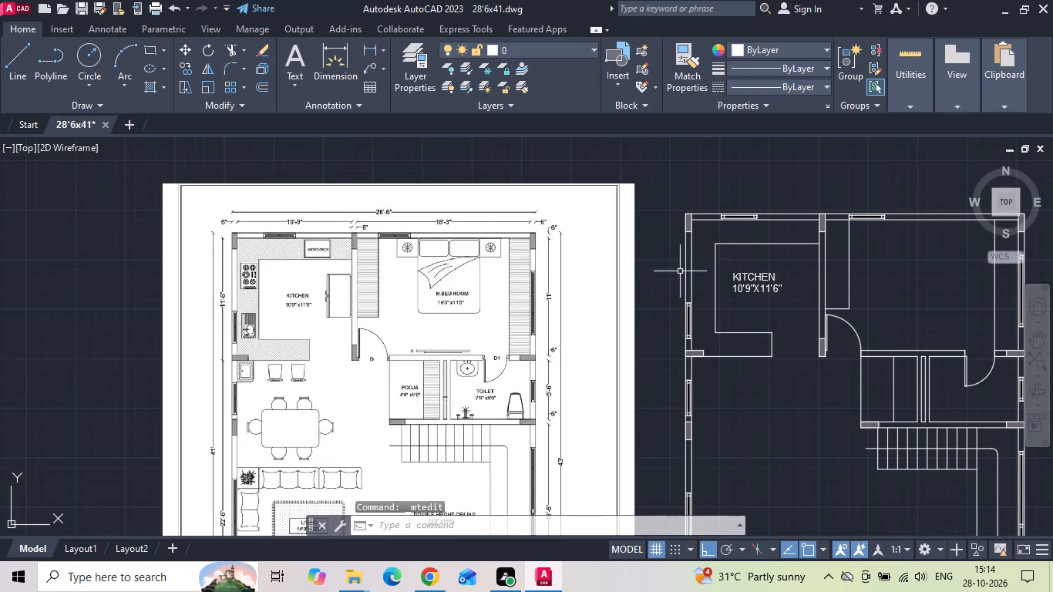
left_click(740, 283)
right_click(740, 283)
left_click(782, 293)
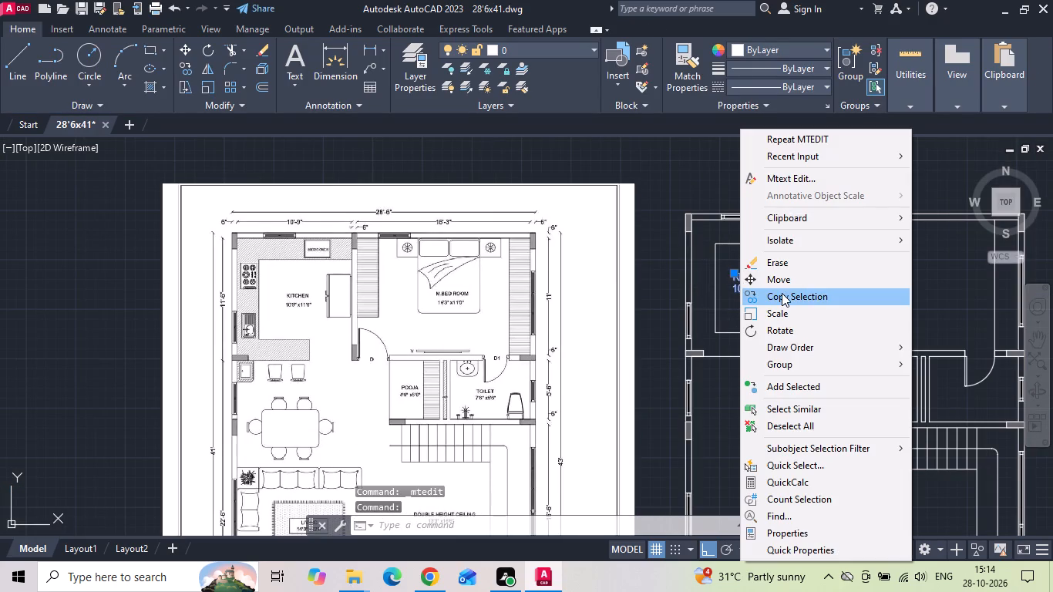
middle_click_drag(691, 325, 503, 357)
left_click_drag(521, 383, 533, 385)
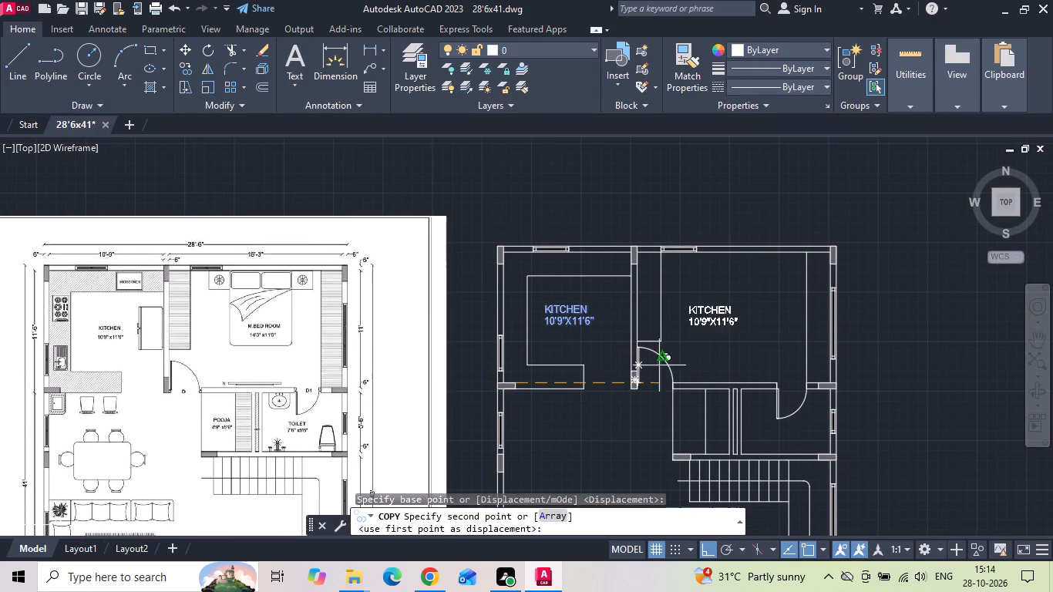
left_click(676, 311)
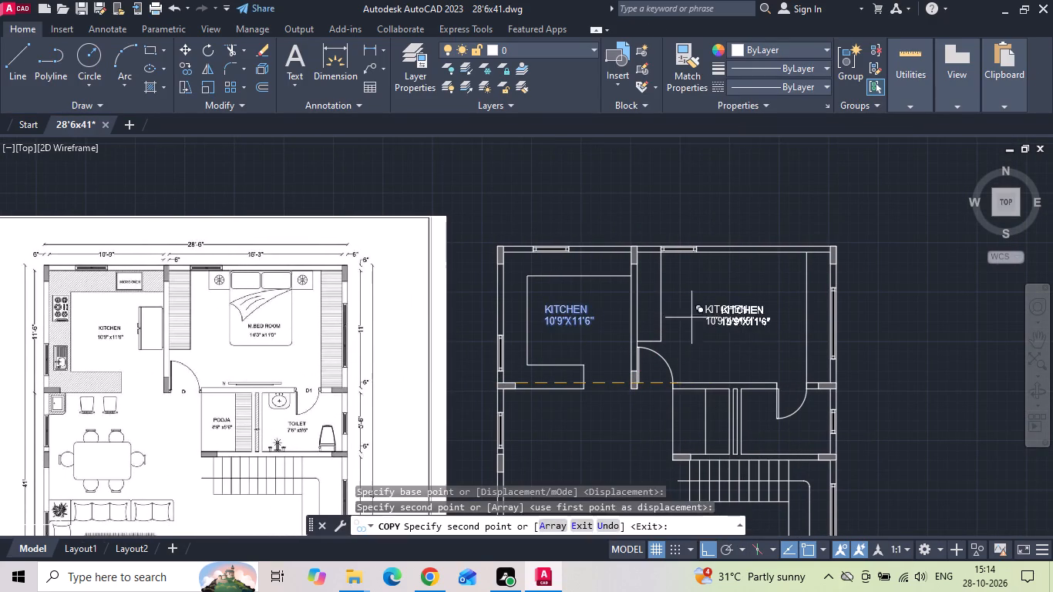
key("Escape")
Change the first dimension in the copied bedroom label to 19'3".
scroll(728, 312, "up", 1)
double_click(726, 308)
scroll(722, 308, "up", 1)
middle_click_drag(722, 308, 812, 306)
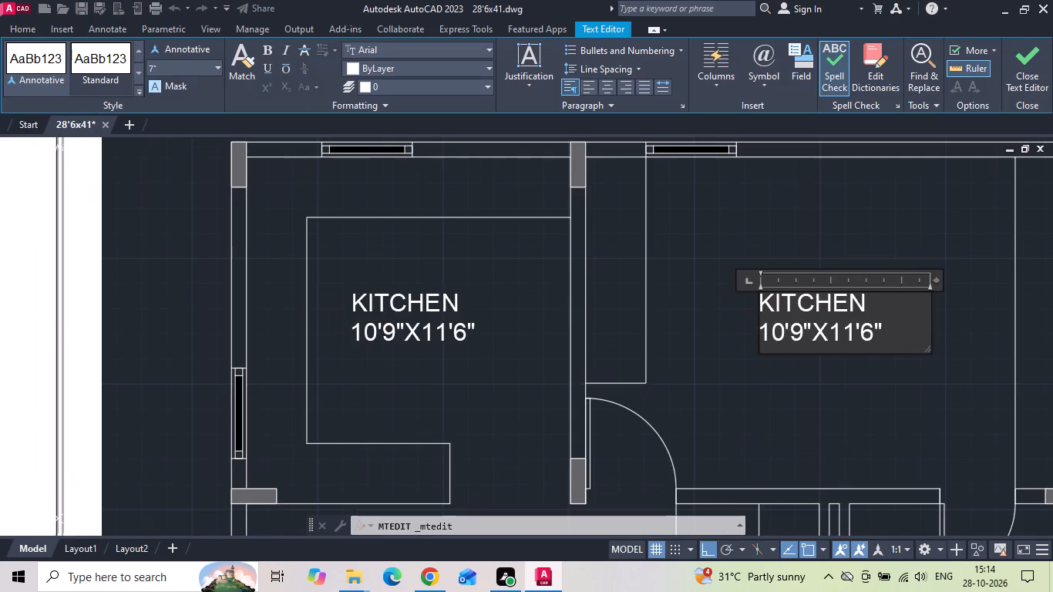
scroll(868, 346, "down", 1)
scroll(825, 343, "up", 2)
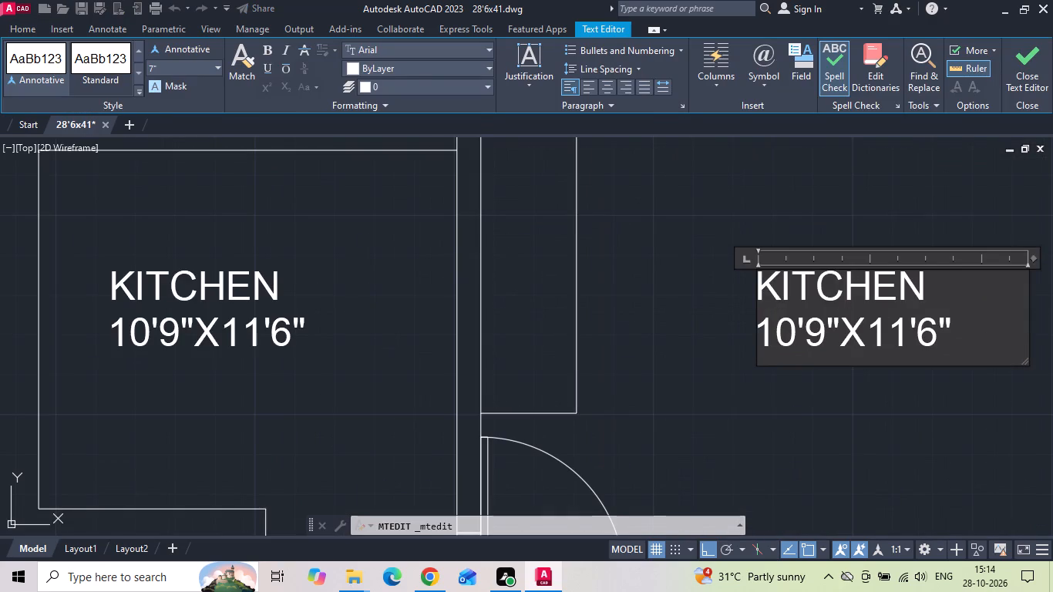
left_click(822, 330)
key("BackSpace")
key("3")
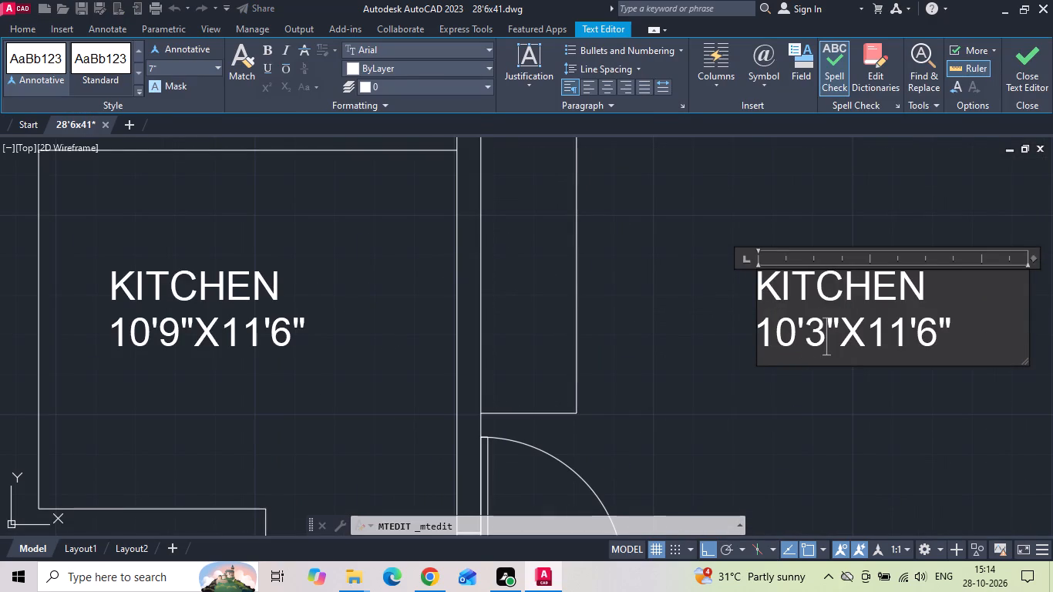
left_click(794, 338)
key("BackSpace")
key("9")
Replace the copied label's room name with M.BEDROOM and indent its dimension line by two spaces.
left_click_drag(929, 283, 621, 291)
key("BackSpace")
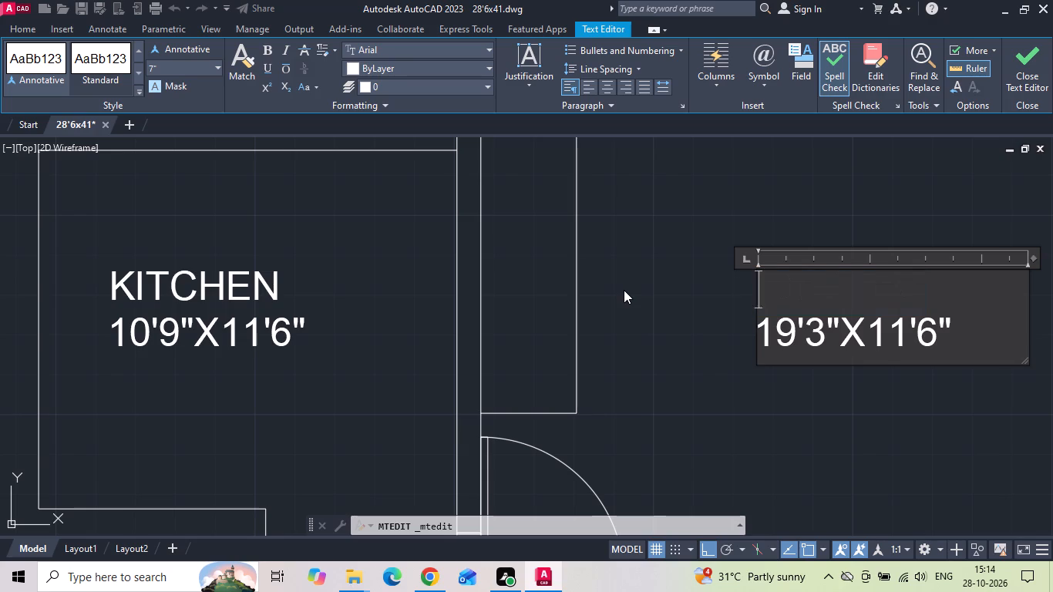
type("M.BEDROOM")
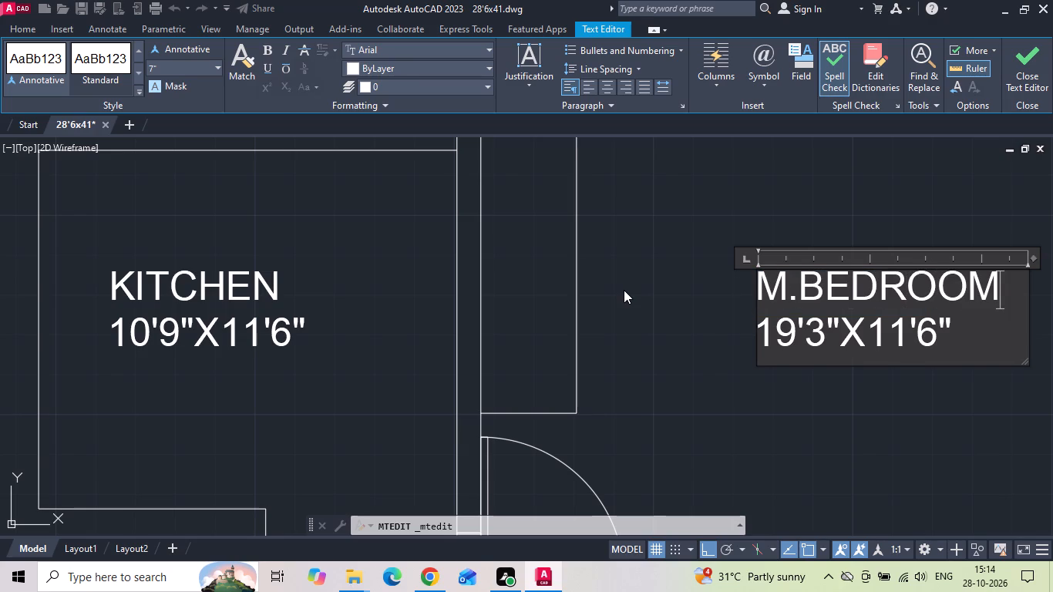
scroll(598, 297, "down", 1)
scroll(810, 410, "down", 1)
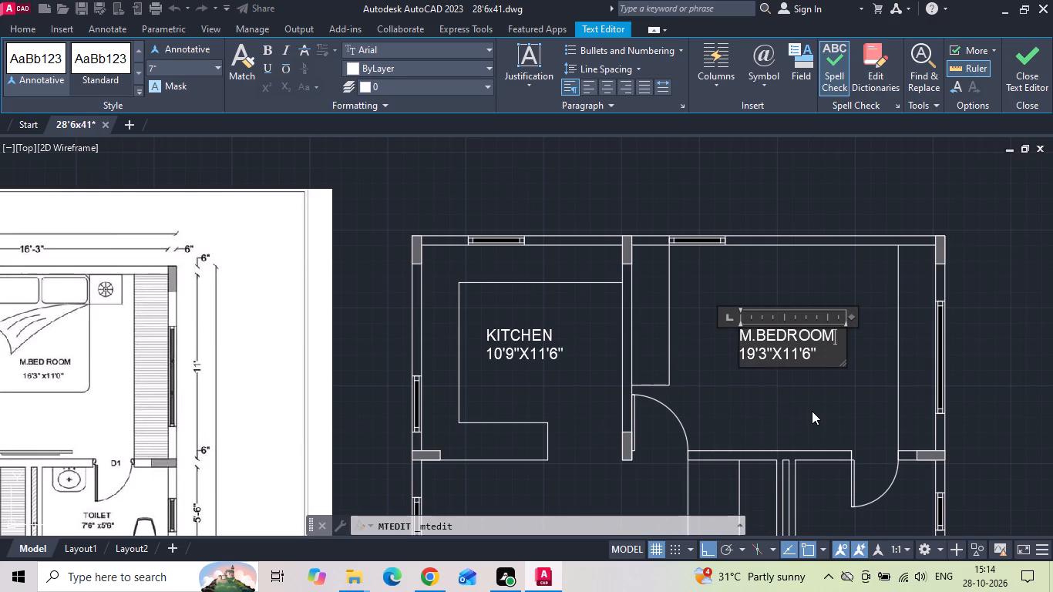
left_click(741, 351)
key("space")
key("space")
left_click(748, 412)
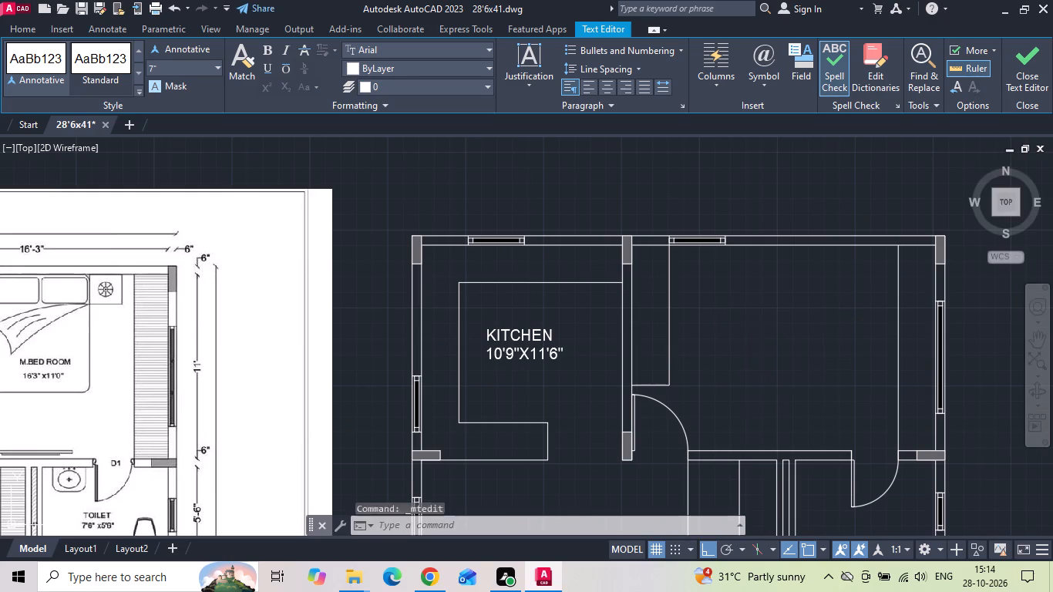
Copy the M.BEDROOM label straight down into the pooja room and toilet area above the stairs.
scroll(782, 247, "down", 2)
middle_click(789, 237)
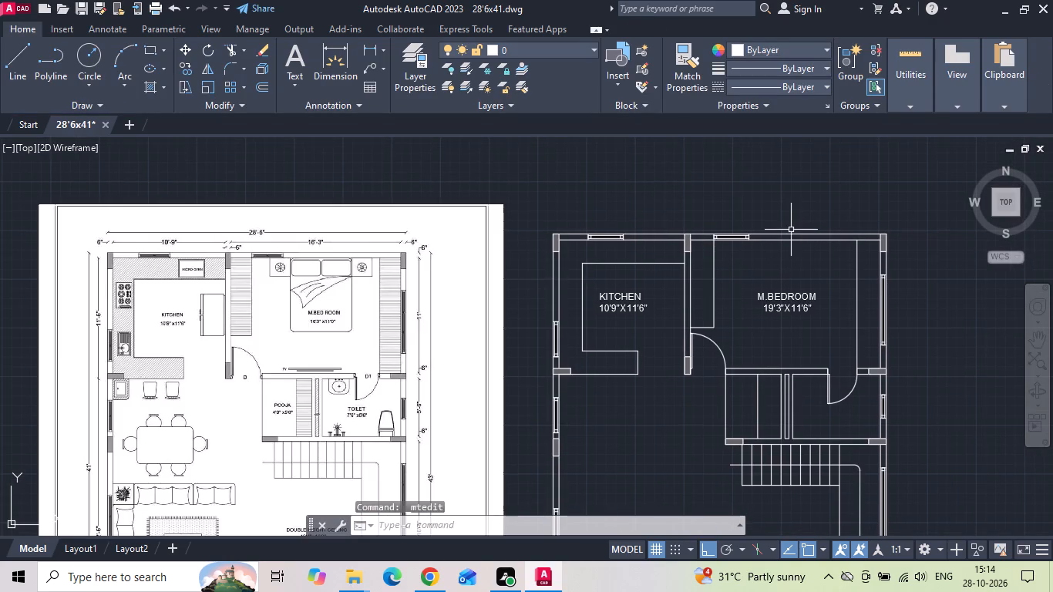
middle_click_drag(767, 275, 765, 198)
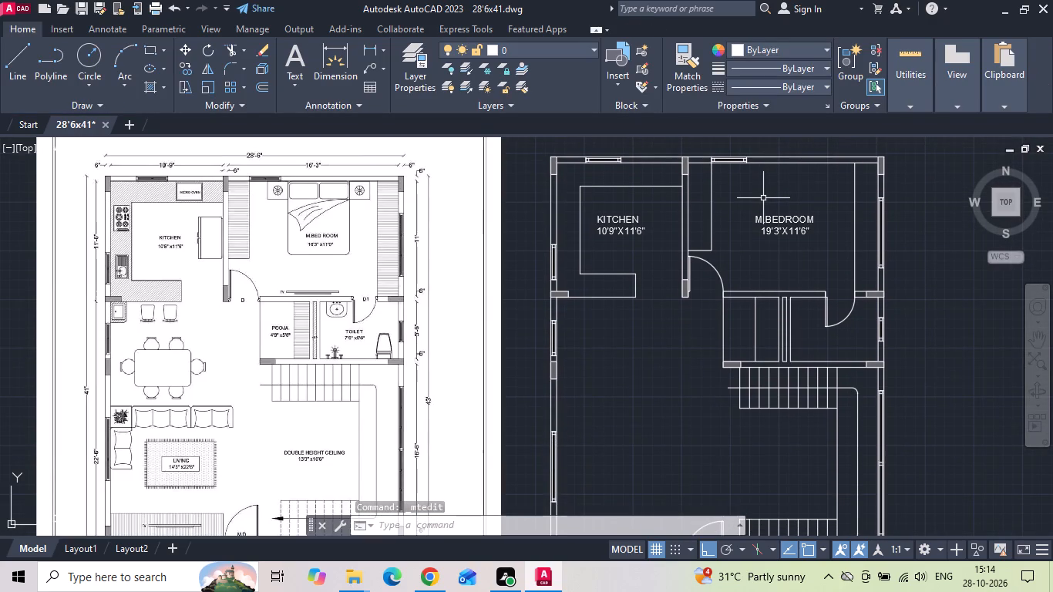
left_click(782, 224)
right_click(782, 224)
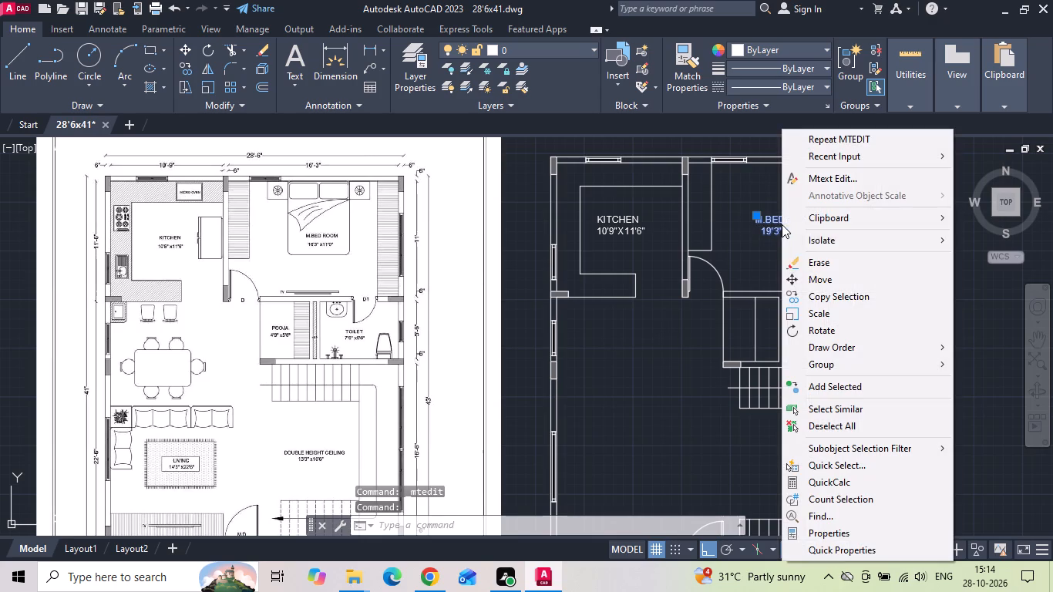
left_click(804, 299)
scroll(798, 200, "up", 2)
middle_click_drag(779, 235, 765, 161)
left_click_drag(765, 176, 765, 199)
middle_click_drag(752, 358, 748, 159)
left_click(749, 242)
scroll(775, 248, "down", 1)
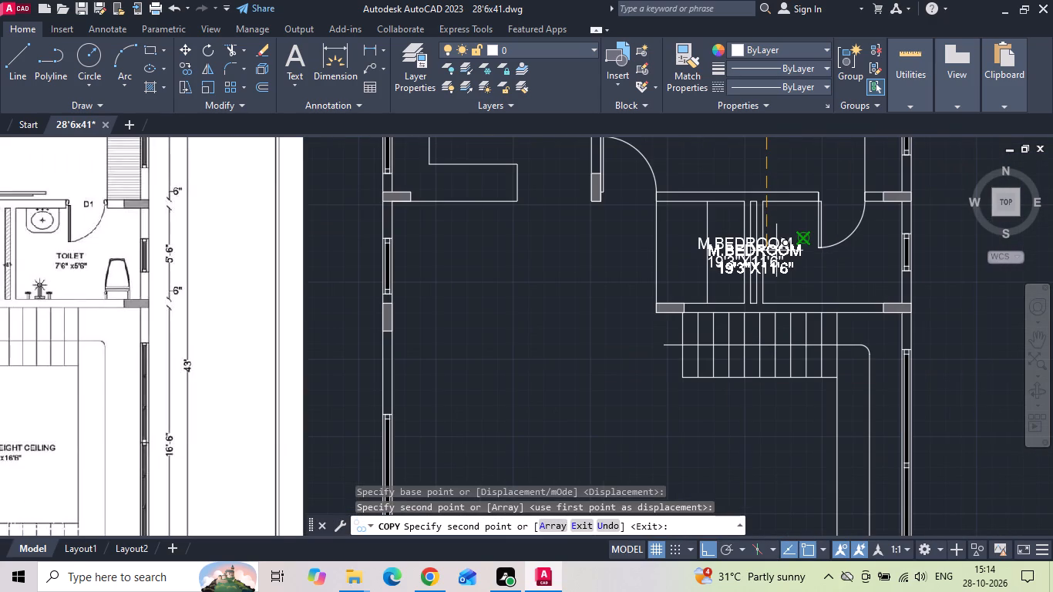
scroll(782, 254, "down", 1)
key("Escape")
Set the text height of the whole copied M.BEDROOM label above the stairs to 5".
scroll(783, 254, "up", 1)
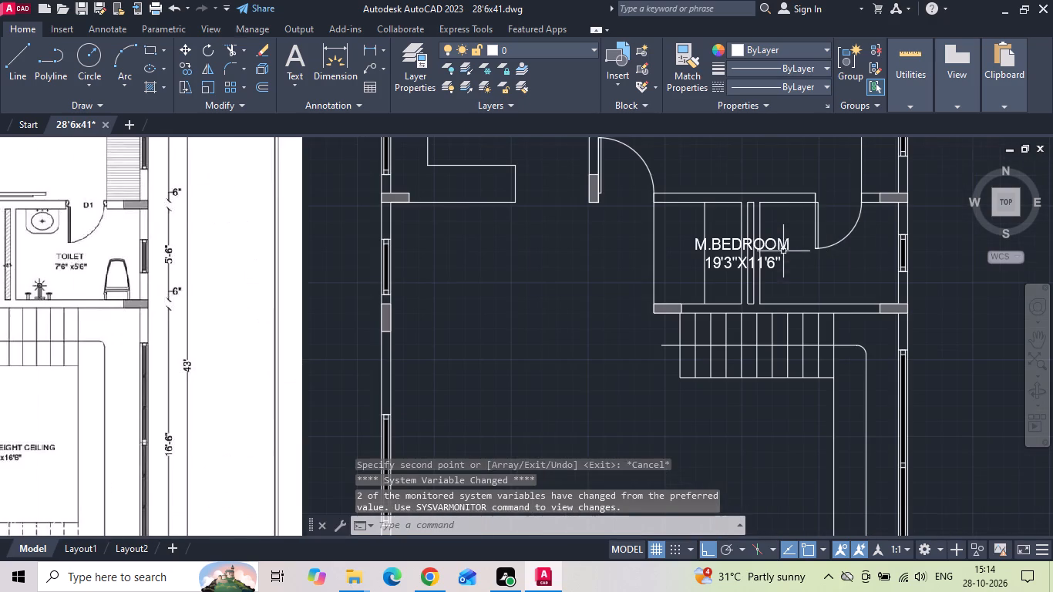
double_click(782, 246)
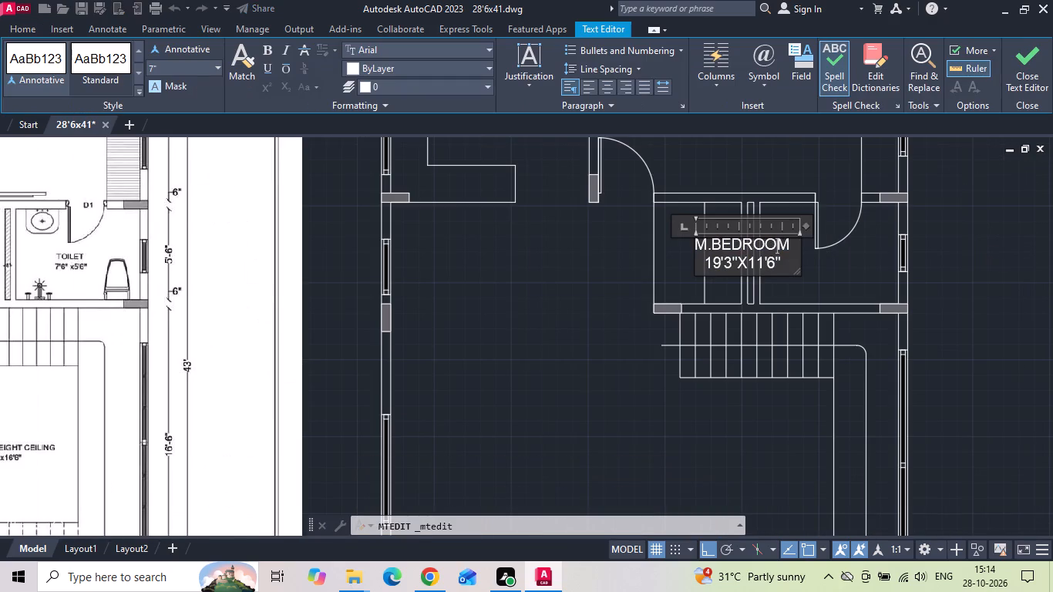
key("ctrl+a")
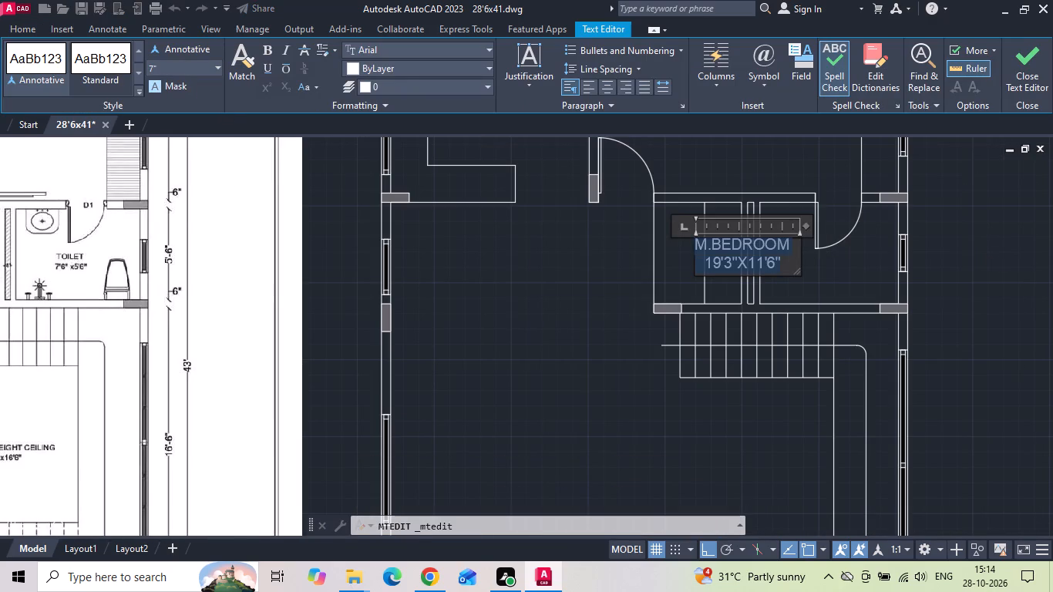
left_click(197, 65)
key("BackSpace")
type("5\"")
key("Return")
Change the first dimension in the copied label above the stairs to 4'9", matching the reference pooja room.
middle_click_drag(332, 224, 384, 240)
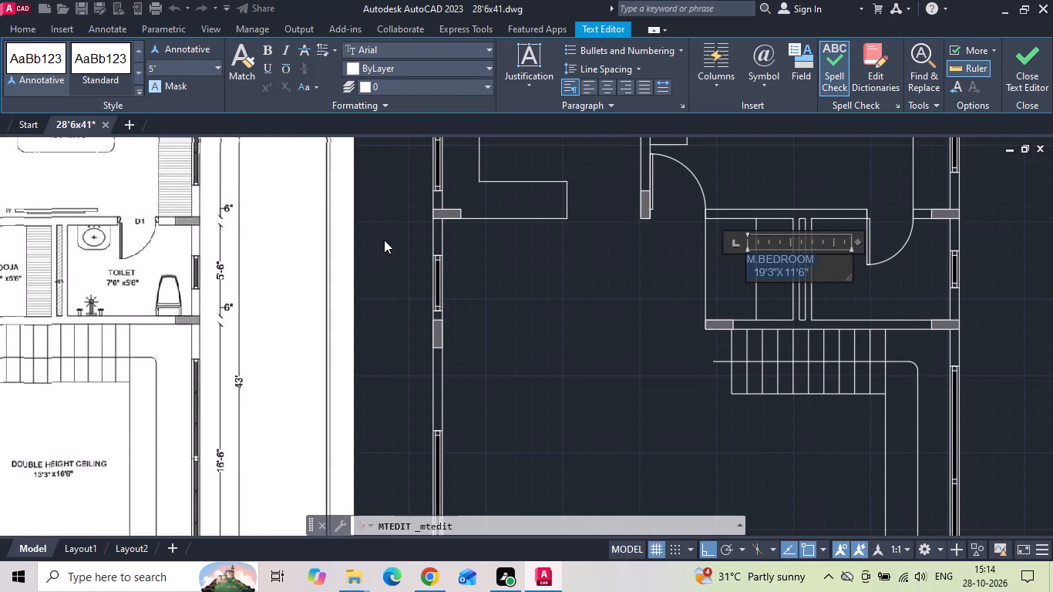
middle_click_drag(154, 274, 252, 273)
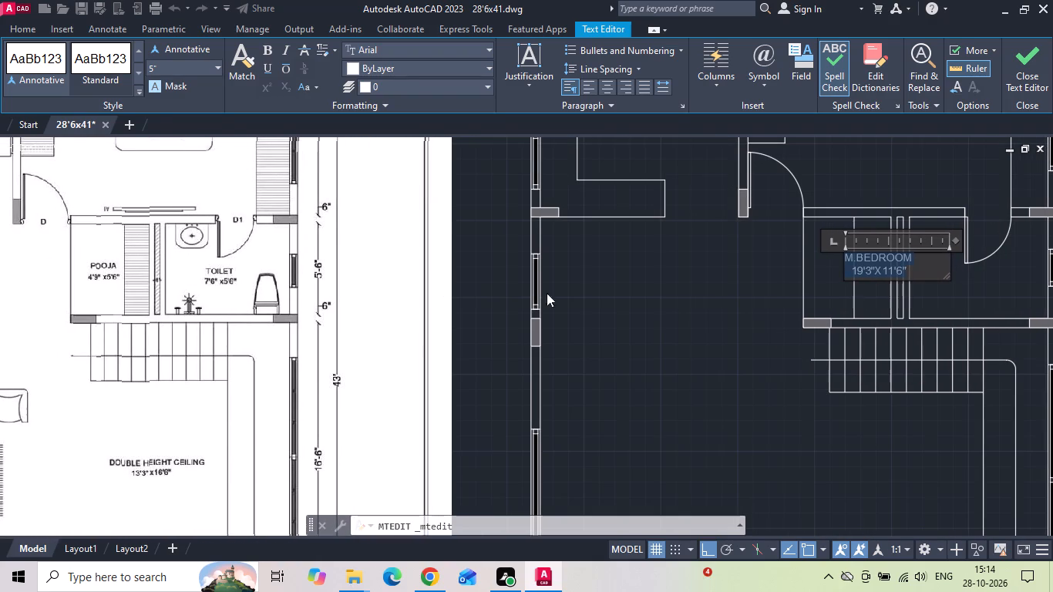
scroll(903, 283, "up", 2)
scroll(792, 227, "up", 1)
middle_click_drag(782, 249, 646, 288)
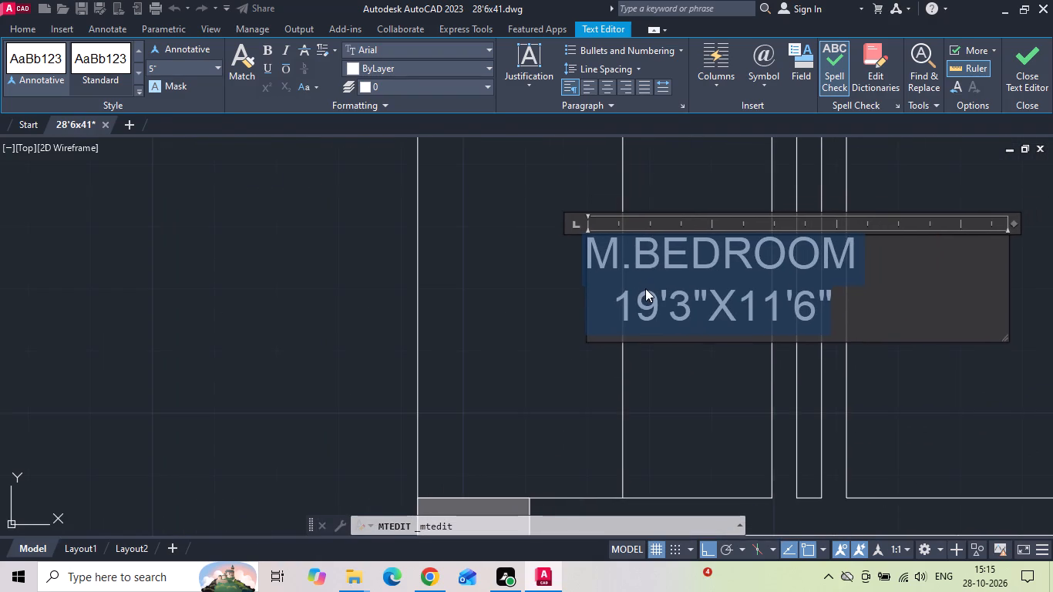
left_click(661, 313)
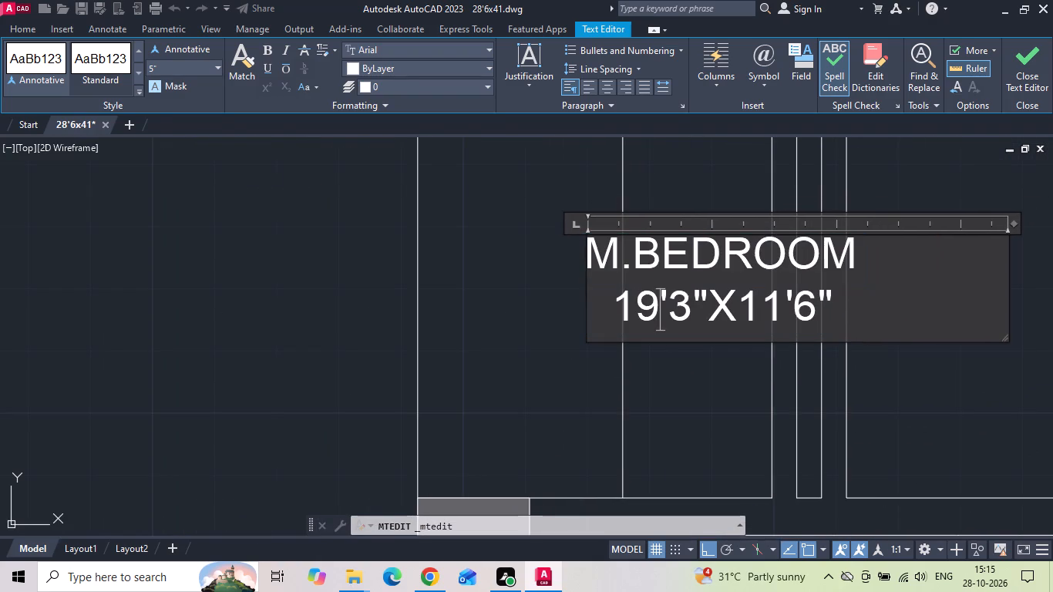
key("BackSpace")
key("BackSpace")
key("4")
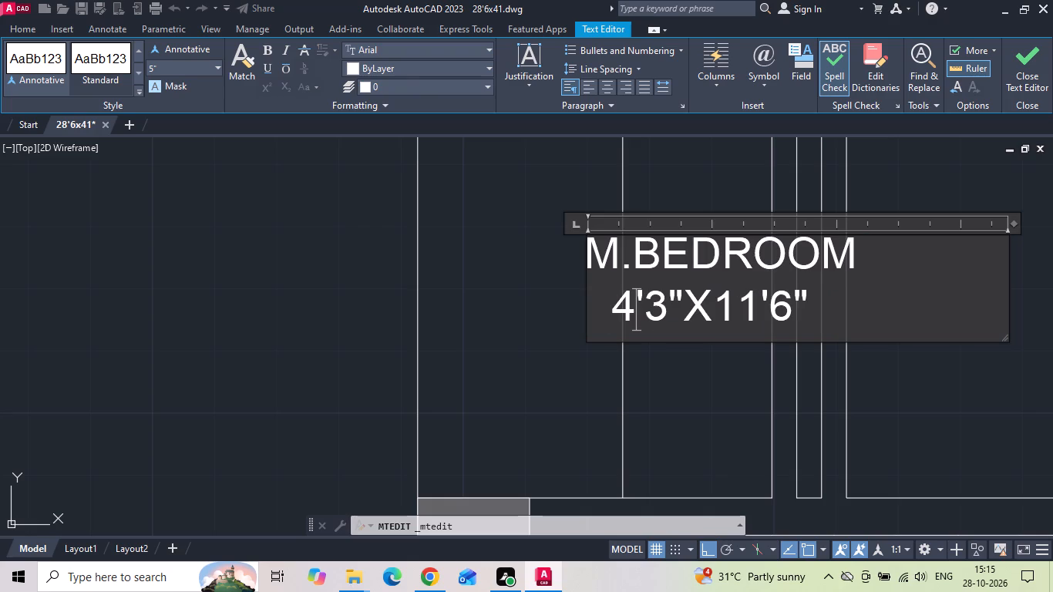
left_click(663, 316)
key("BackSpace")
key("9")
Change the second dimension in the same label to 5'6", following the reference plan.
scroll(665, 364, "down", 1)
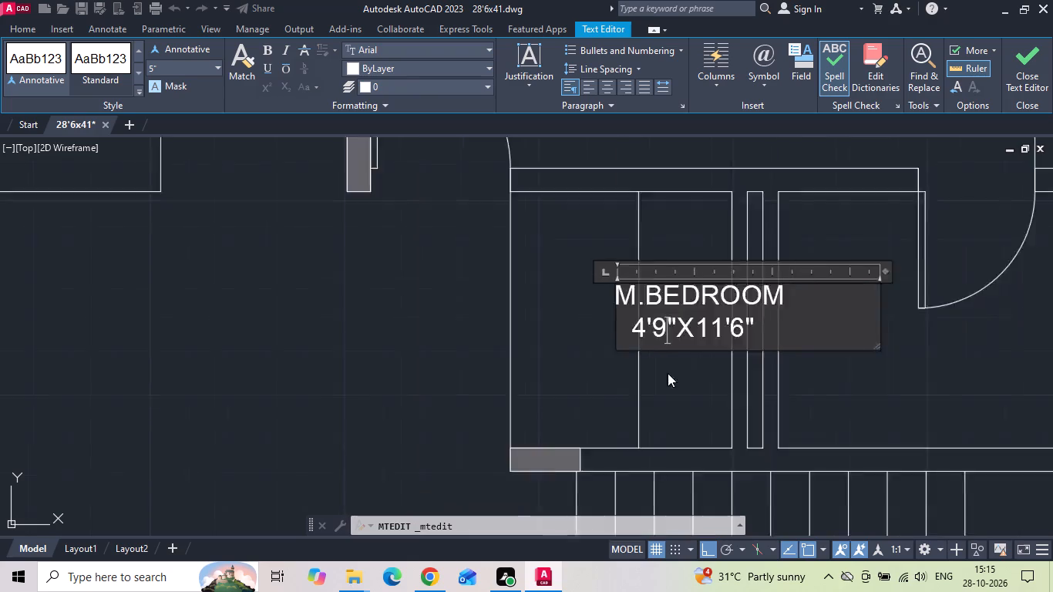
scroll(668, 373, "down", 2)
middle_click_drag(141, 367, 316, 364)
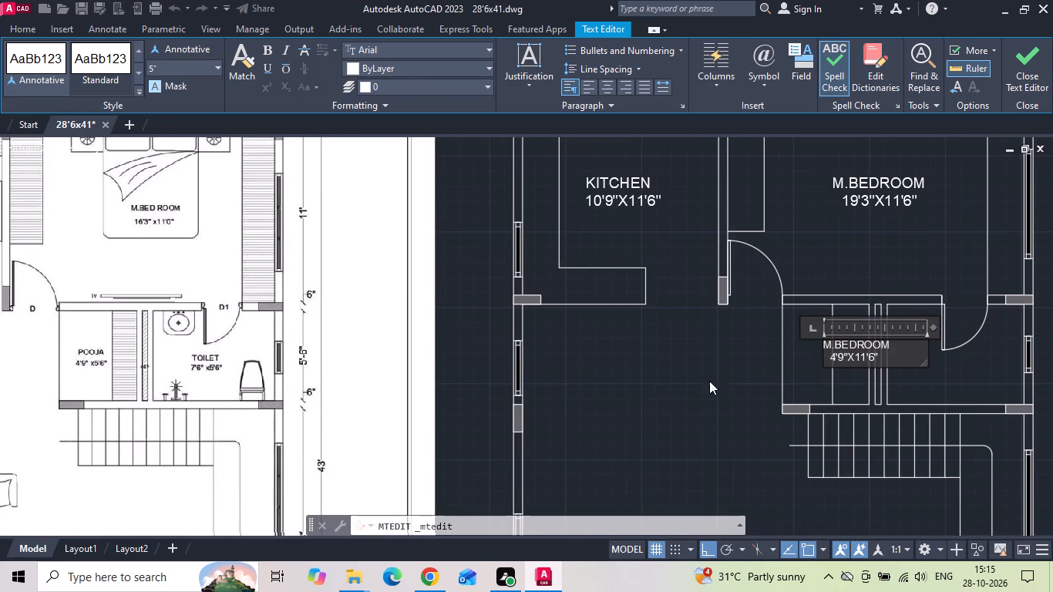
scroll(96, 358, "up", 2)
scroll(67, 346, "down", 2)
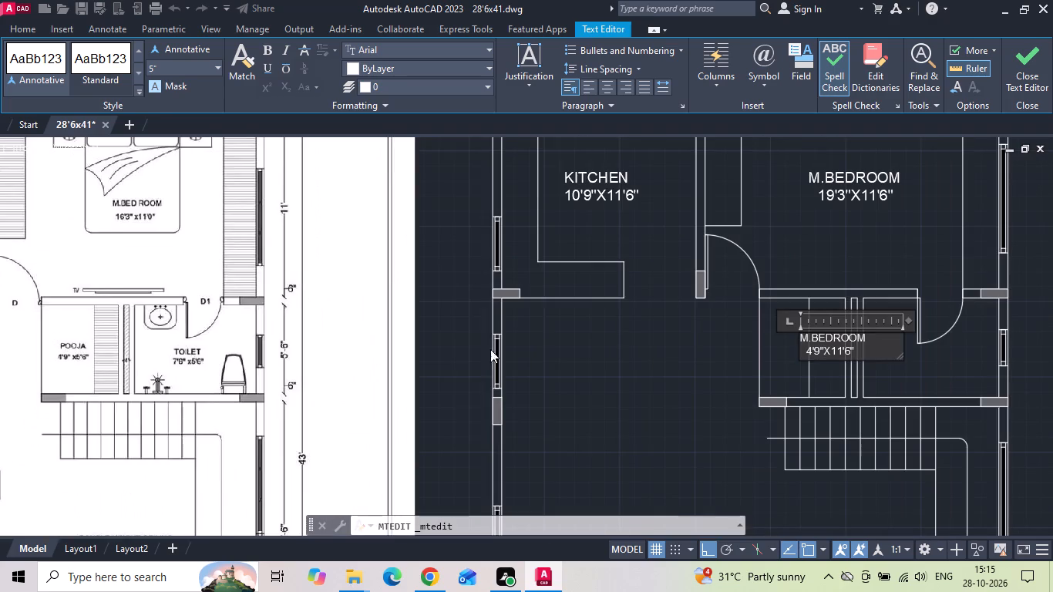
scroll(882, 340, "up", 2)
left_click(775, 369)
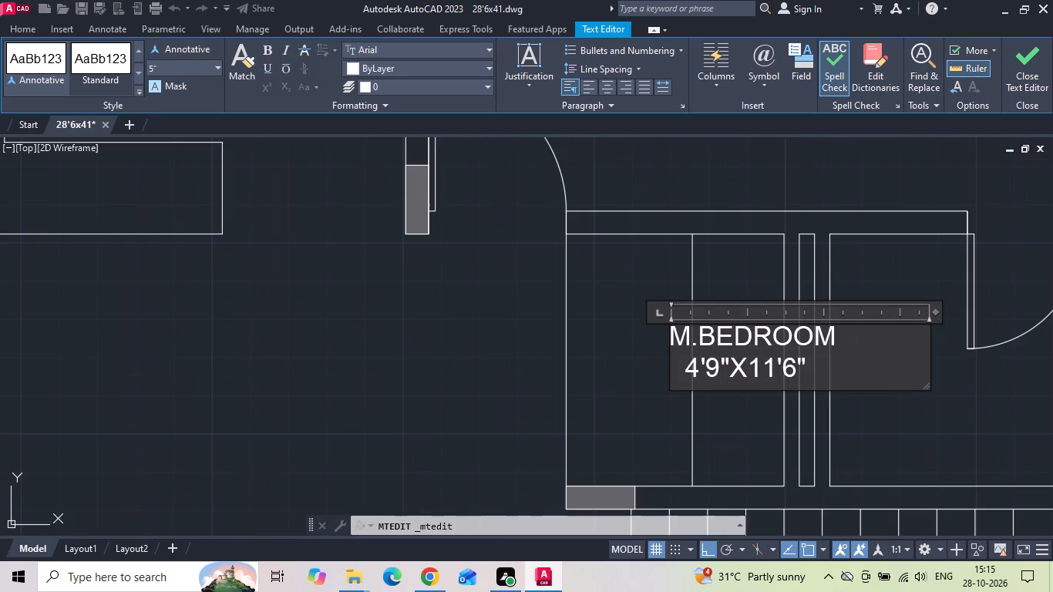
key("BackSpace")
key("BackSpace")
key("5")
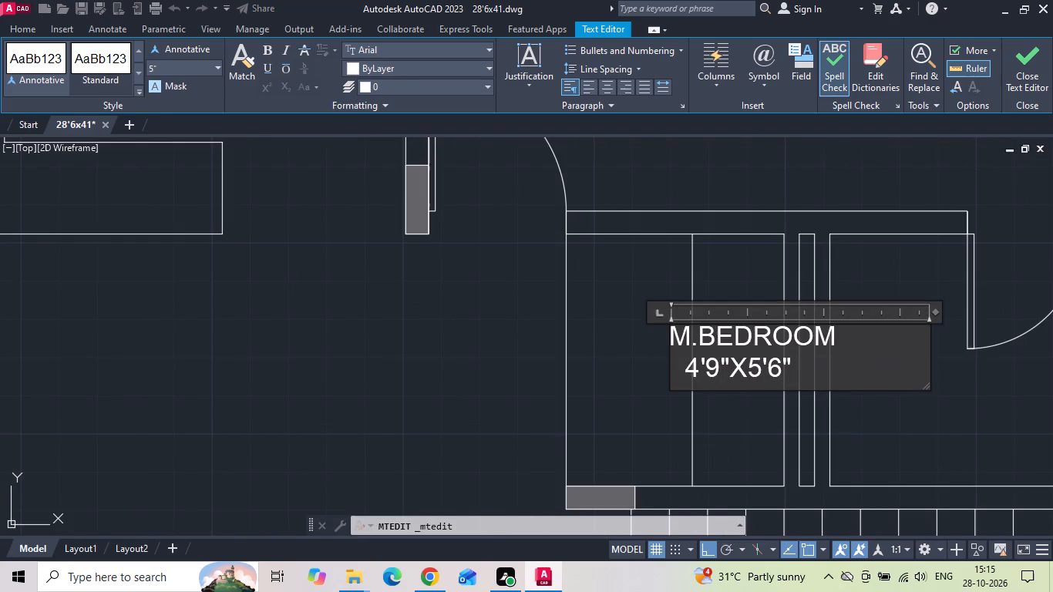
Replace the label's room name with POOJA and remove the indent before its dimension line.
left_click_drag(842, 341, 569, 331)
key("BackSpace")
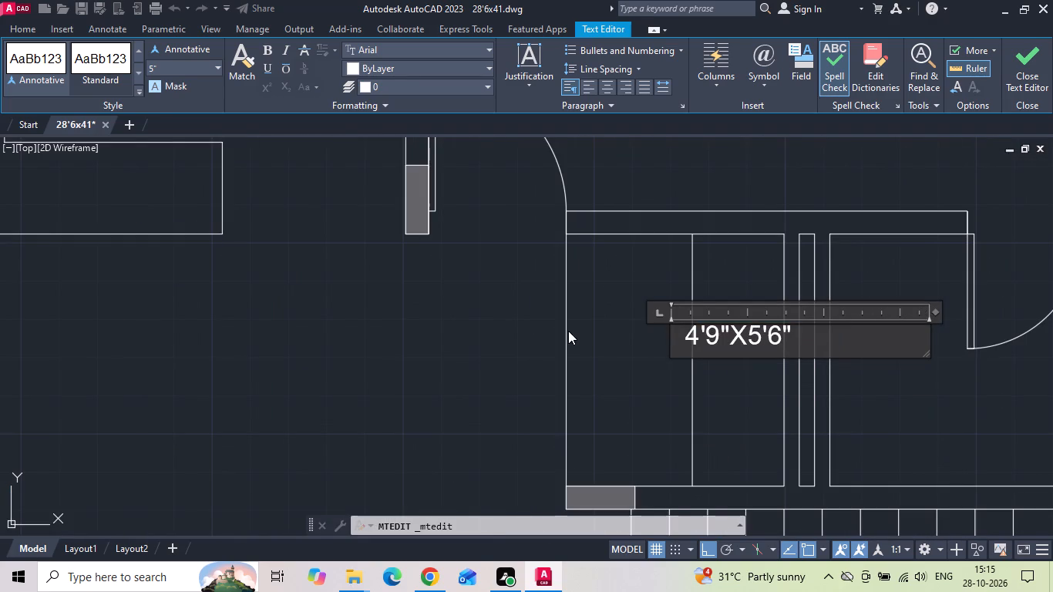
type("POOJA")
key("Return")
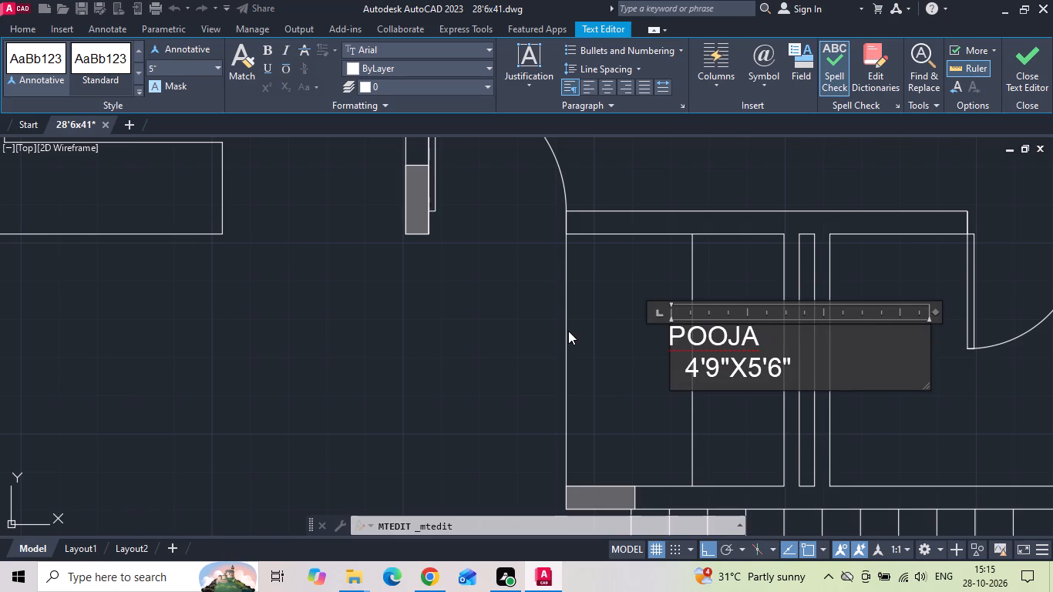
left_click(689, 368)
key("BackSpace")
key("BackSpace")
left_click(638, 409)
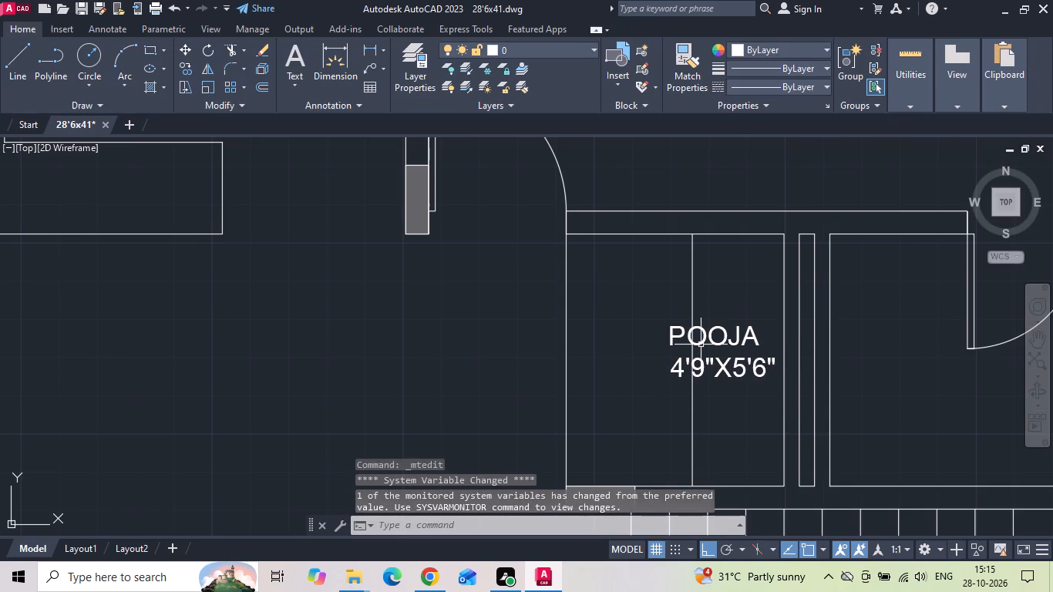
Move the POOJA label horizontally away from the toilet, into the open part of the pooja room.
left_click(728, 333)
left_click(725, 310)
right_click(724, 309)
left_click(769, 275)
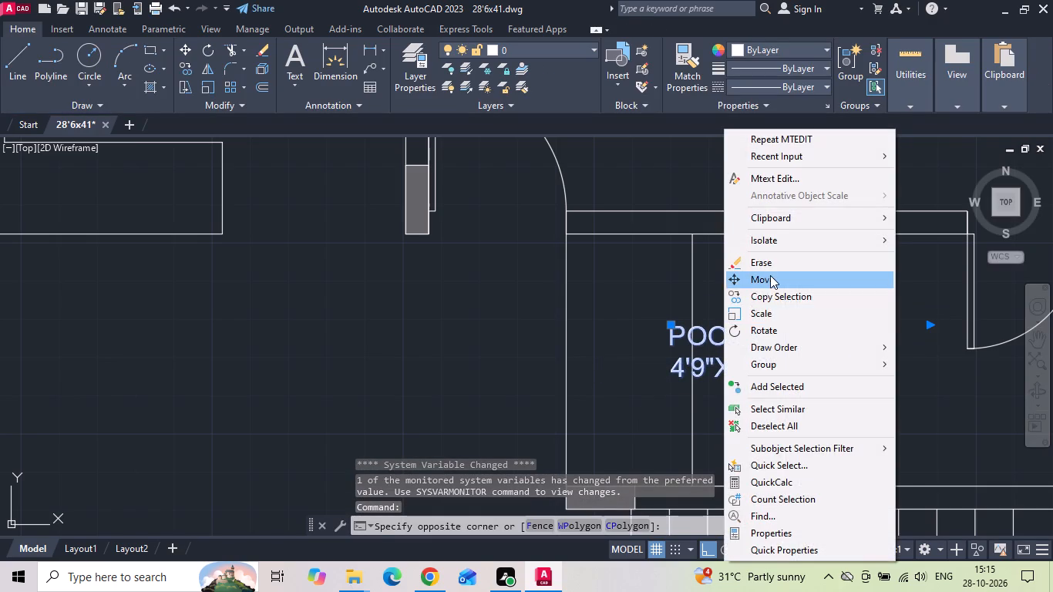
left_click(870, 331)
left_click(801, 334)
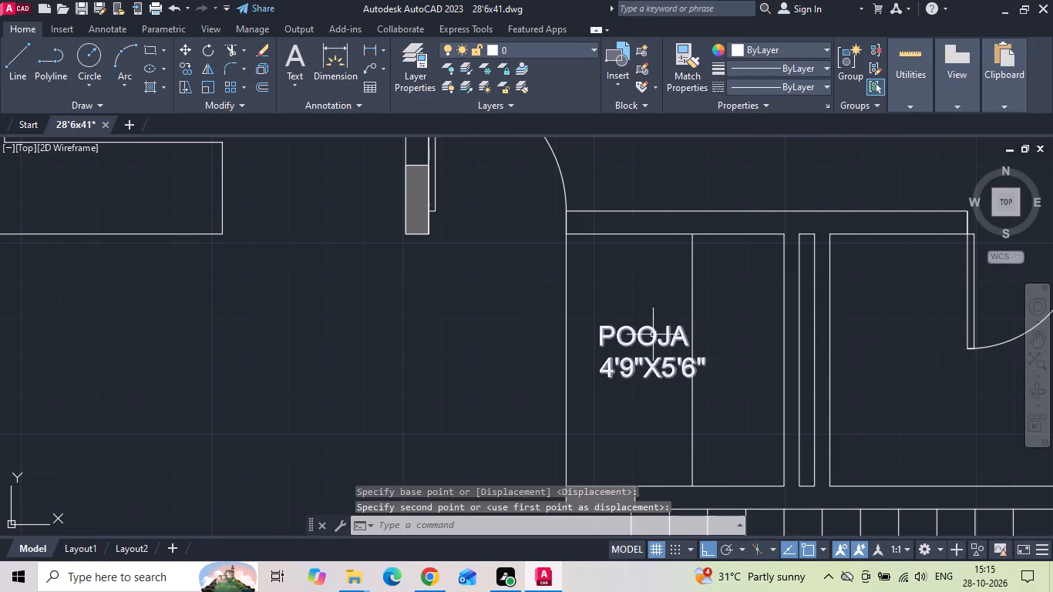
Copy the POOJA label horizontally into the toilet beside the pooja room.
left_click(653, 335)
right_click(652, 335)
left_click(711, 301)
middle_click_drag(635, 355, 859, 355)
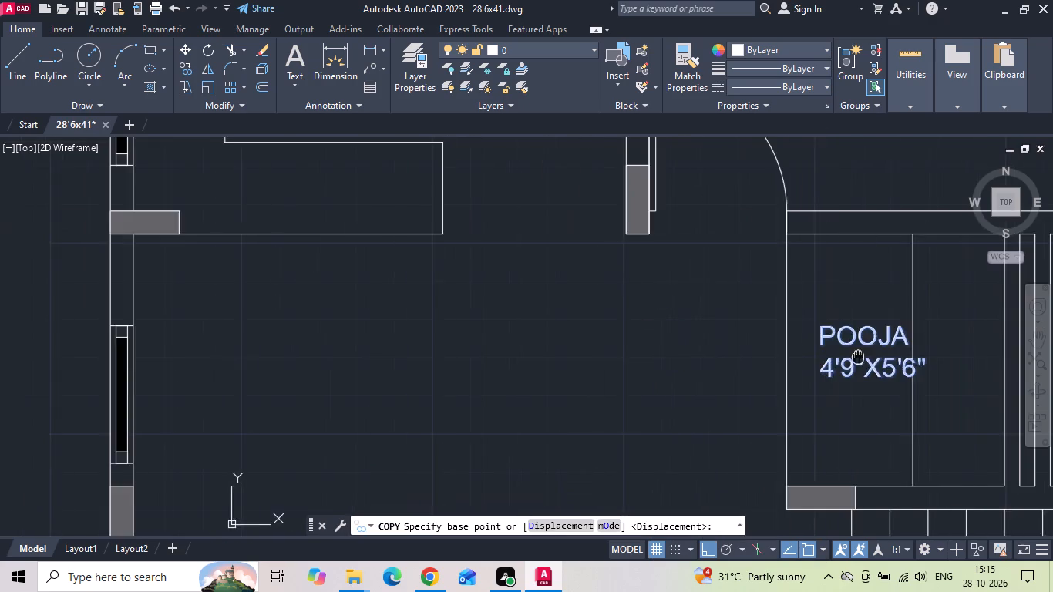
middle_click_drag(859, 355, 268, 353)
left_click_drag(272, 355, 353, 374)
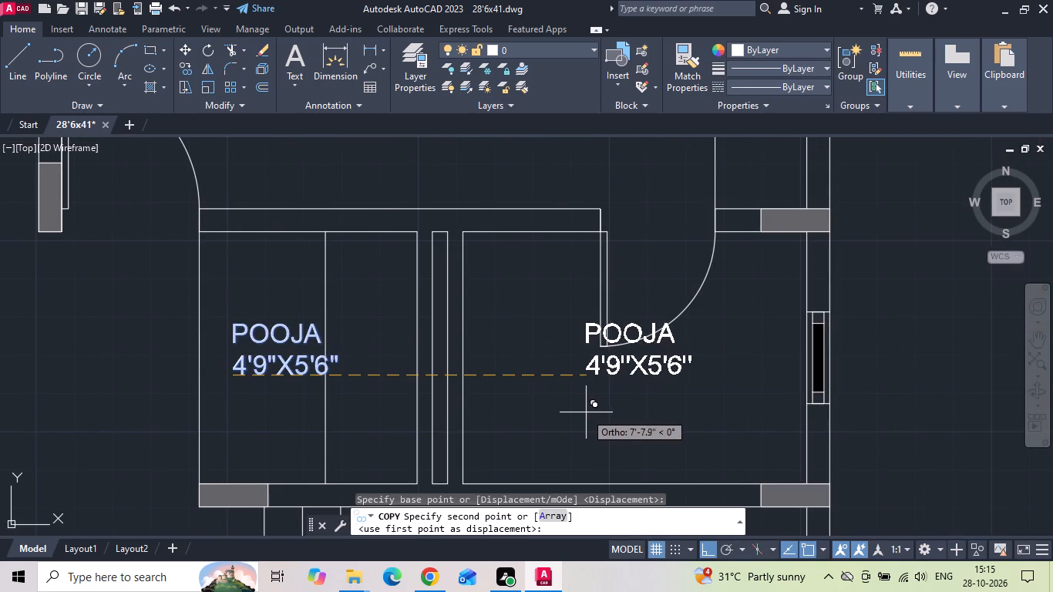
left_click(590, 412)
key("Escape")
Move both POOJA labels together slightly straight down, clear of the toilet door swing.
left_click(628, 382)
left_click(607, 363)
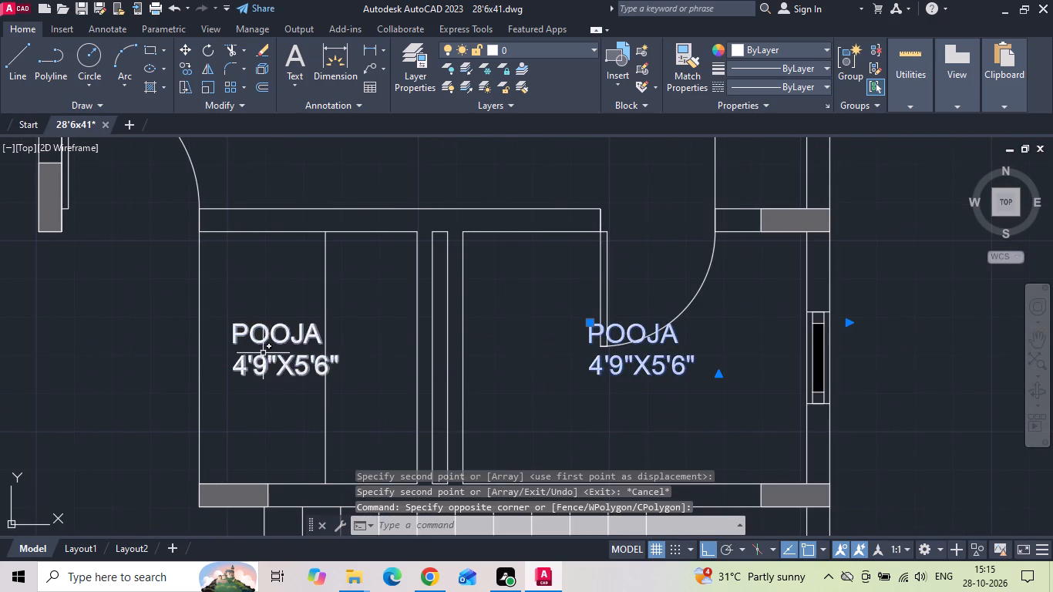
left_click(261, 353)
left_click(254, 326)
right_click(254, 326)
left_click(301, 308)
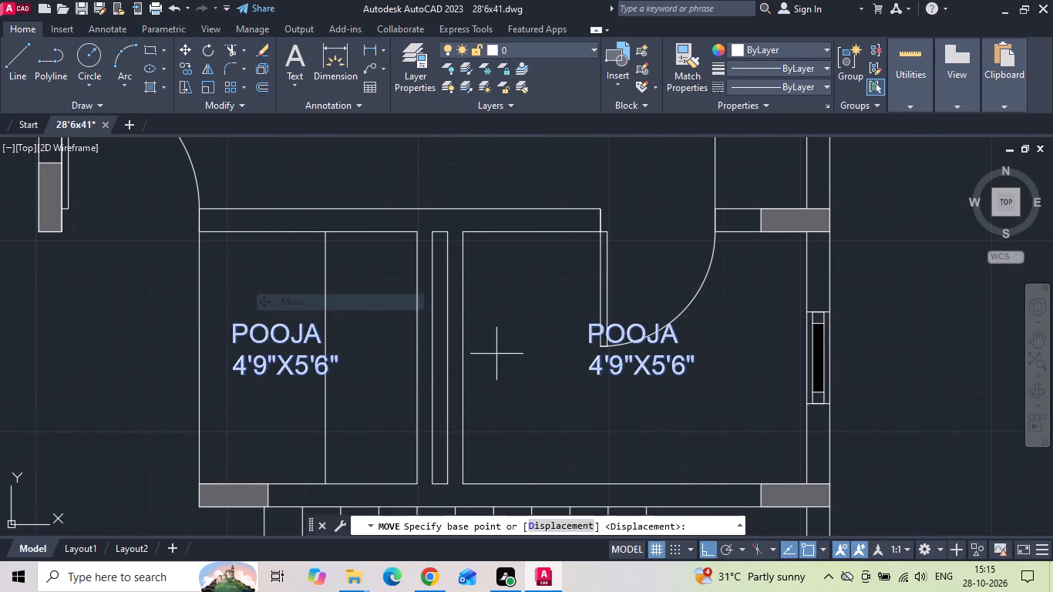
left_click(514, 354)
left_click(513, 379)
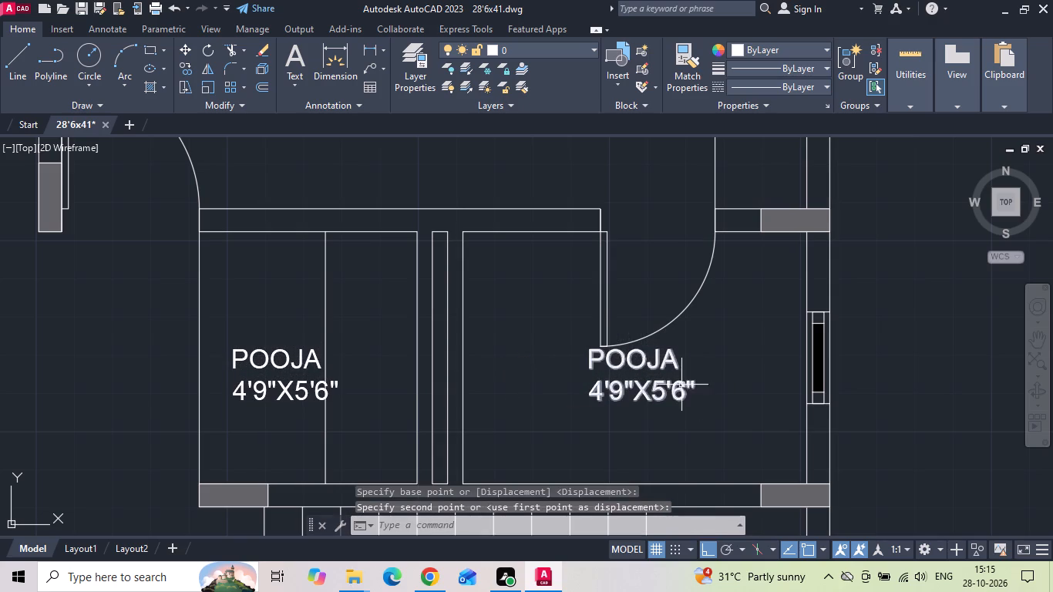
Replace the room name in the toilet's copied label with A.TOILET.
scroll(678, 369, "down", 2)
middle_click_drag(287, 377, 568, 371)
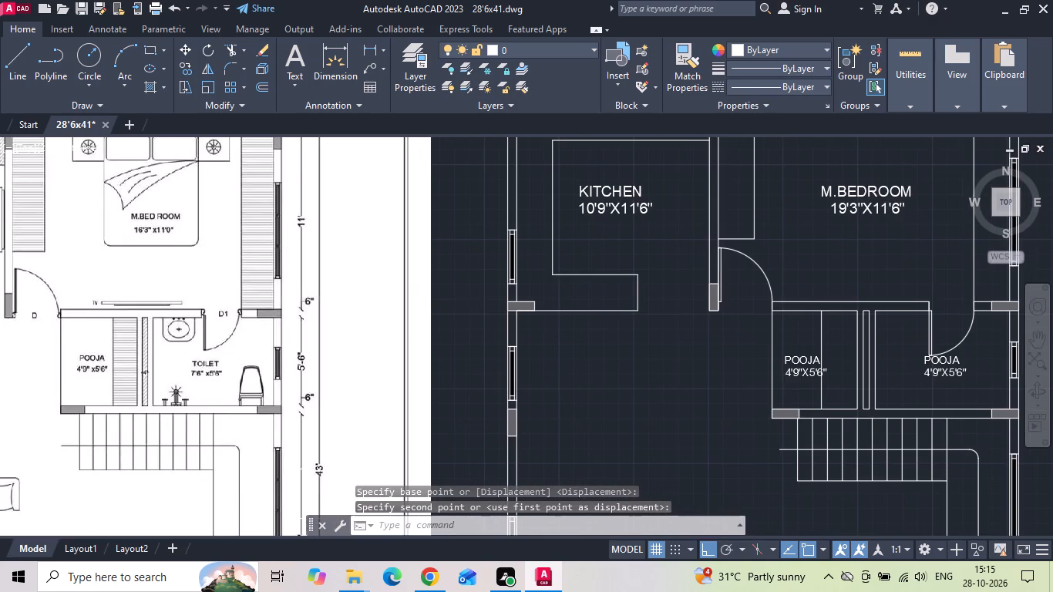
scroll(319, 371, "up", 2)
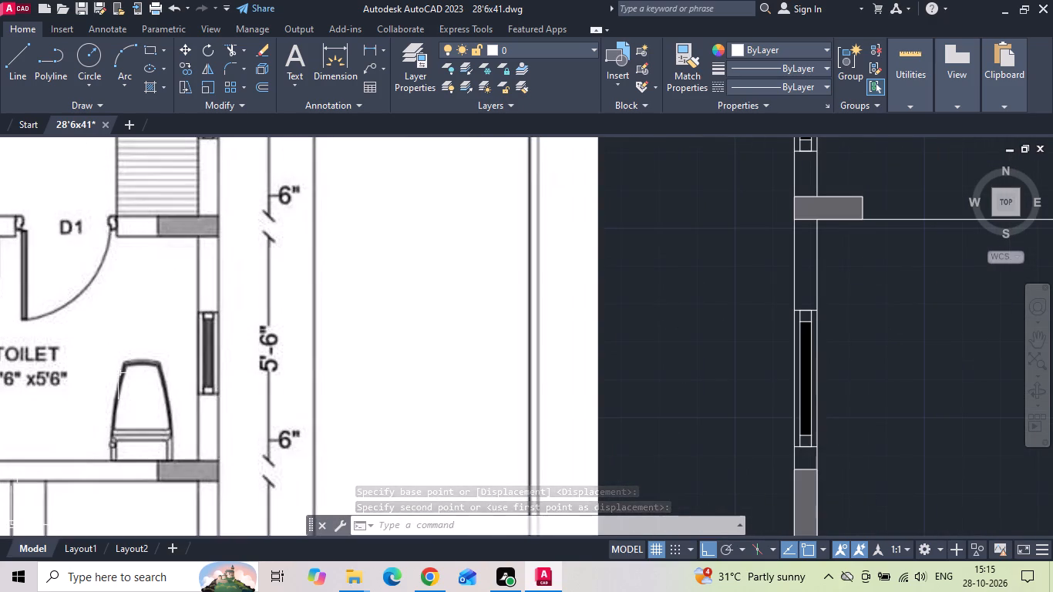
middle_click_drag(116, 372, 202, 356)
scroll(170, 355, "down", 2)
scroll(929, 345, "up", 3)
double_click(752, 349)
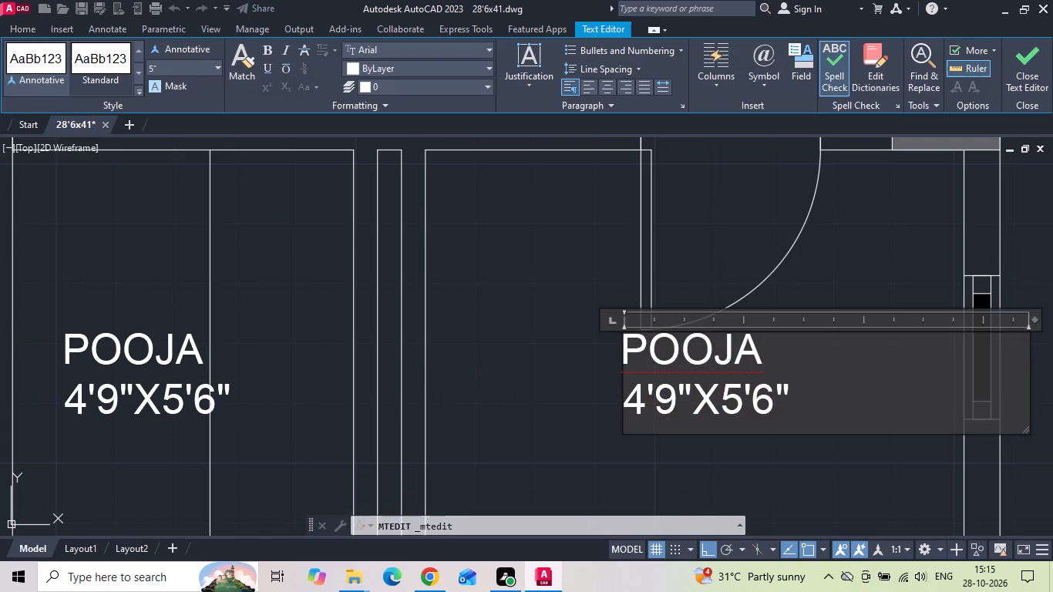
key("BackSpace")
key("BackSpace")
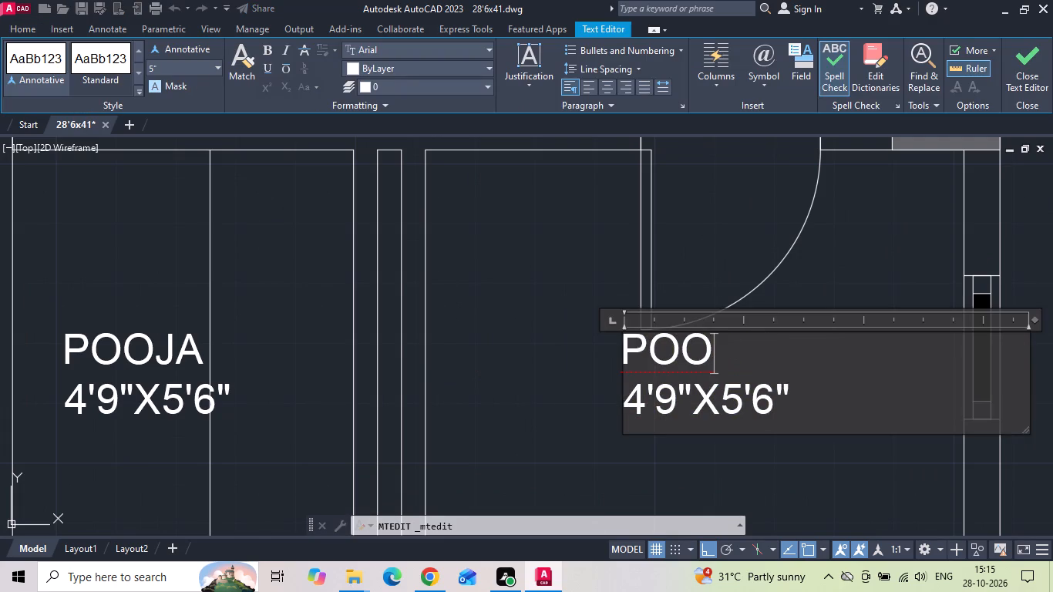
key("BackSpace")
key("BackSpace")
key("BackSpace")
type("A.TOILET")
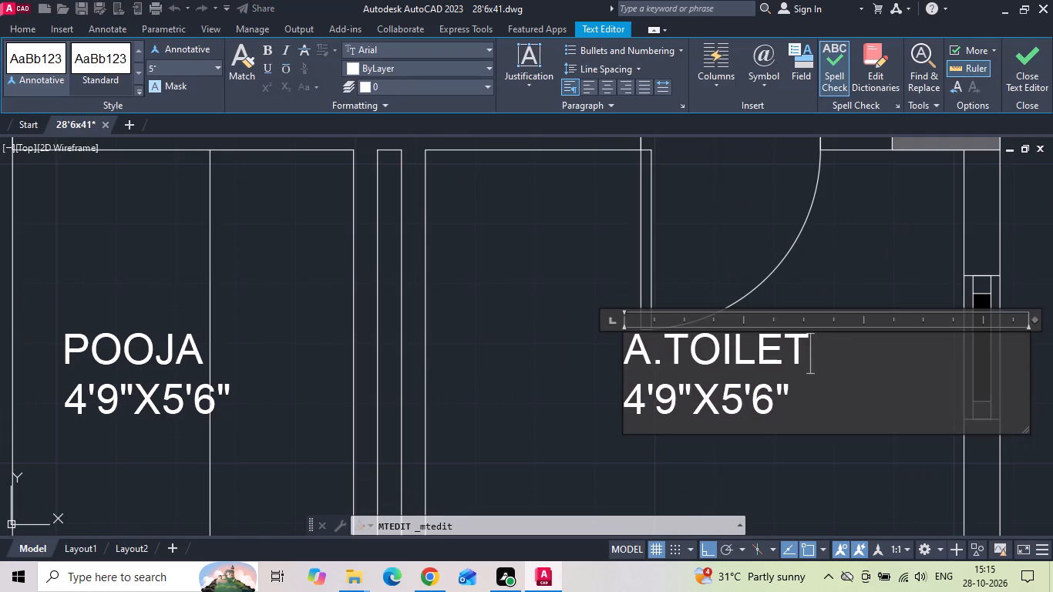
Change the first dimension in the A.TOILET label to 7'6".
left_click(675, 402)
key("BackSpace")
key("6")
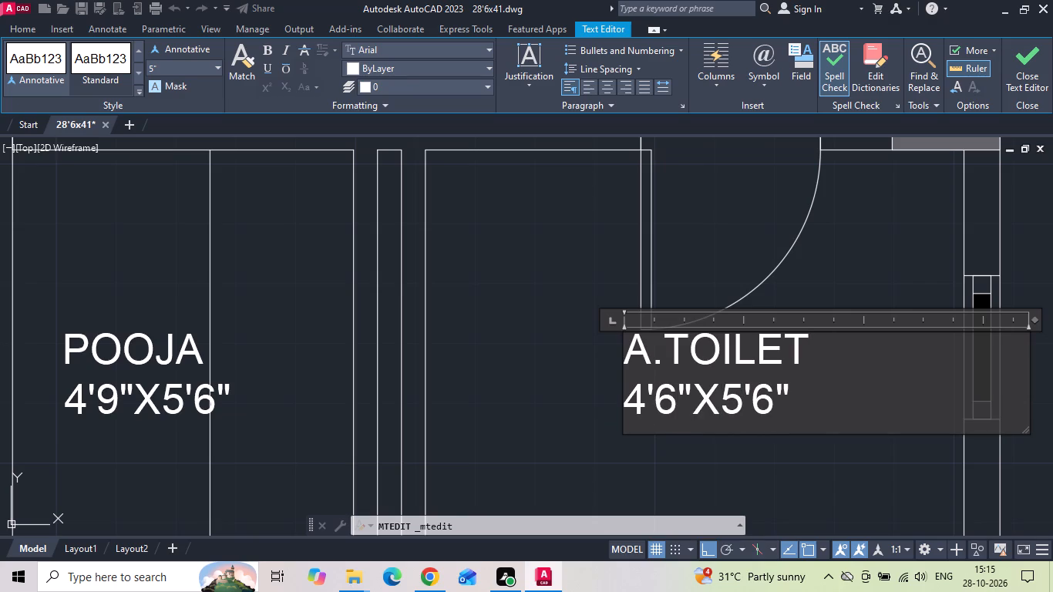
left_click(642, 409)
key("BackSpace")
key("7")
left_click(556, 325)
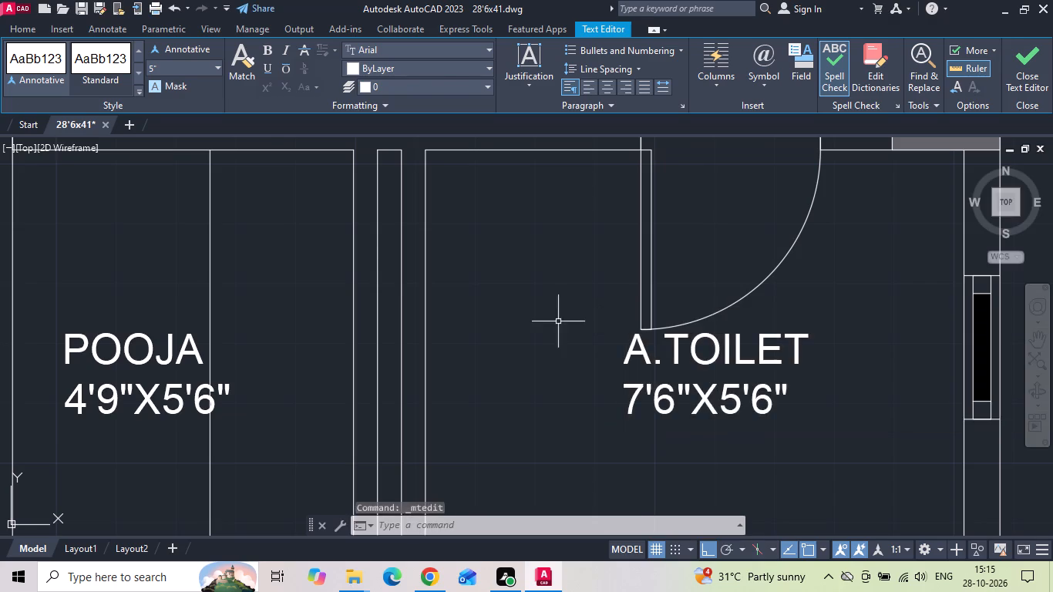
Copy the M.BEDROOM label straight down into the double-height area between the two stair flights.
scroll(594, 298, "down", 5)
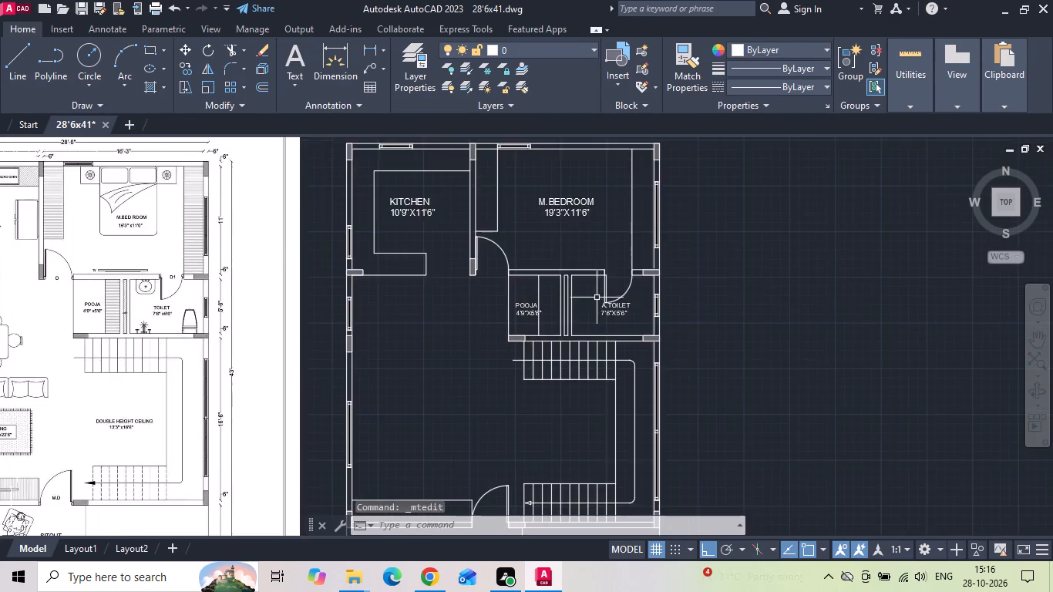
scroll(597, 298, "down", 1)
left_click(592, 241)
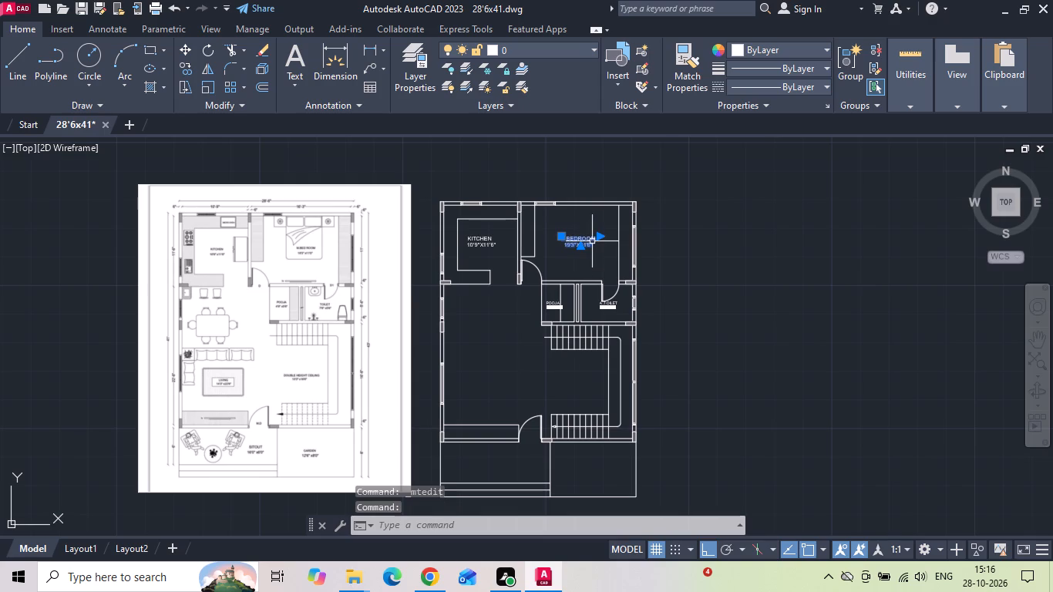
right_click(592, 241)
left_click(611, 300)
left_click_drag(587, 244, 583, 252)
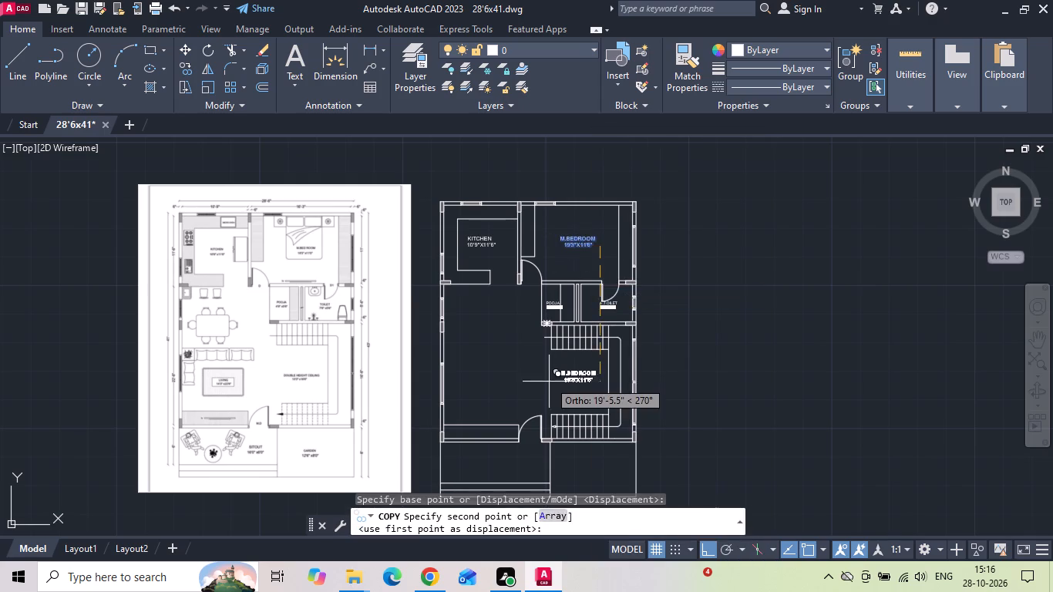
scroll(551, 395, "up", 1)
left_click(557, 380)
key("Escape")
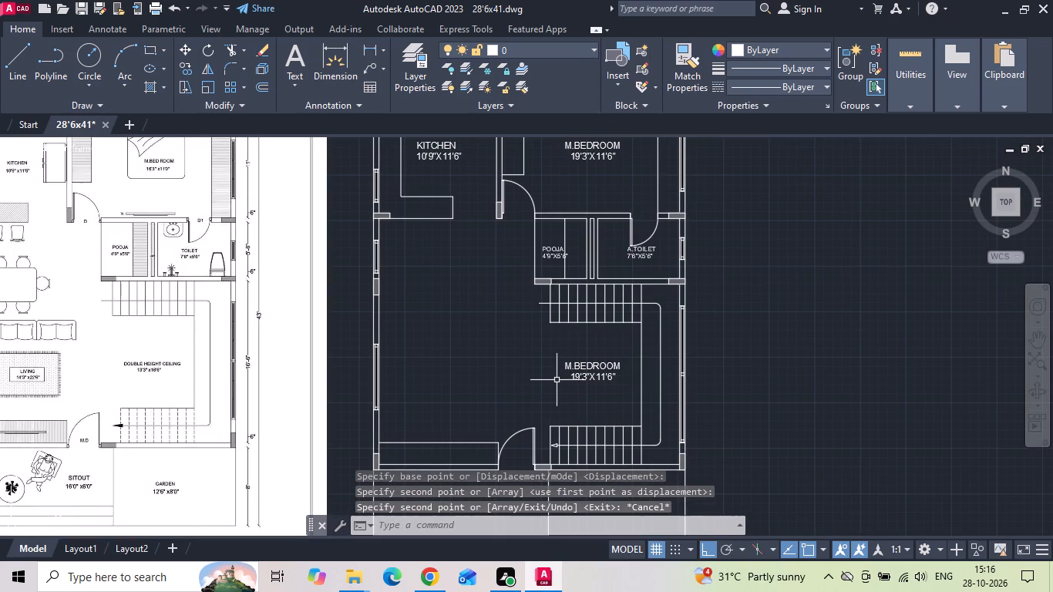
Set the text height of the copied M.BEDROOM label between the stair flights to 5".
double_click(585, 366)
key("ctrl+a")
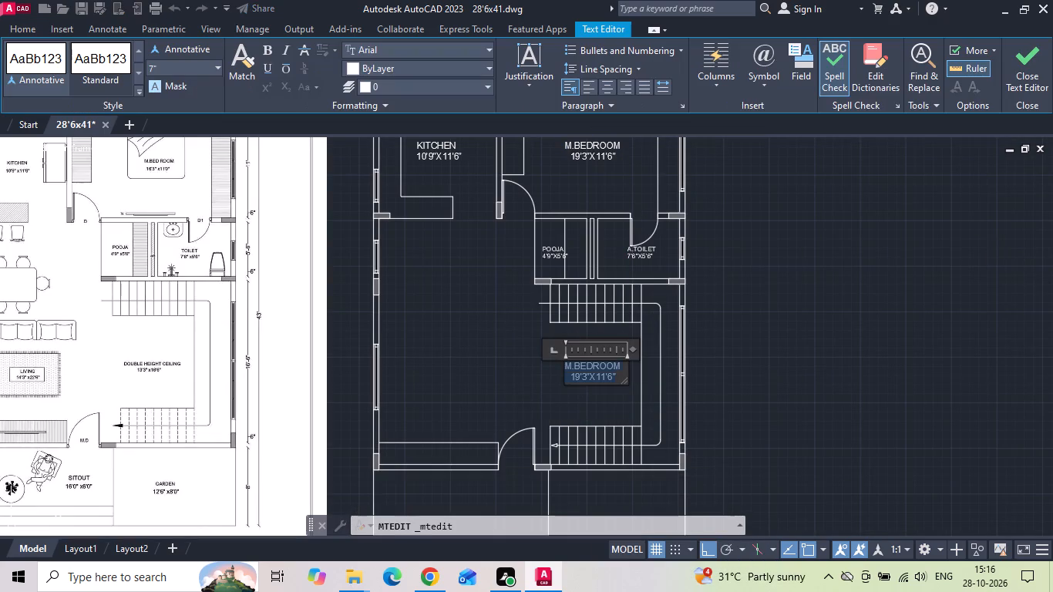
left_click(188, 72)
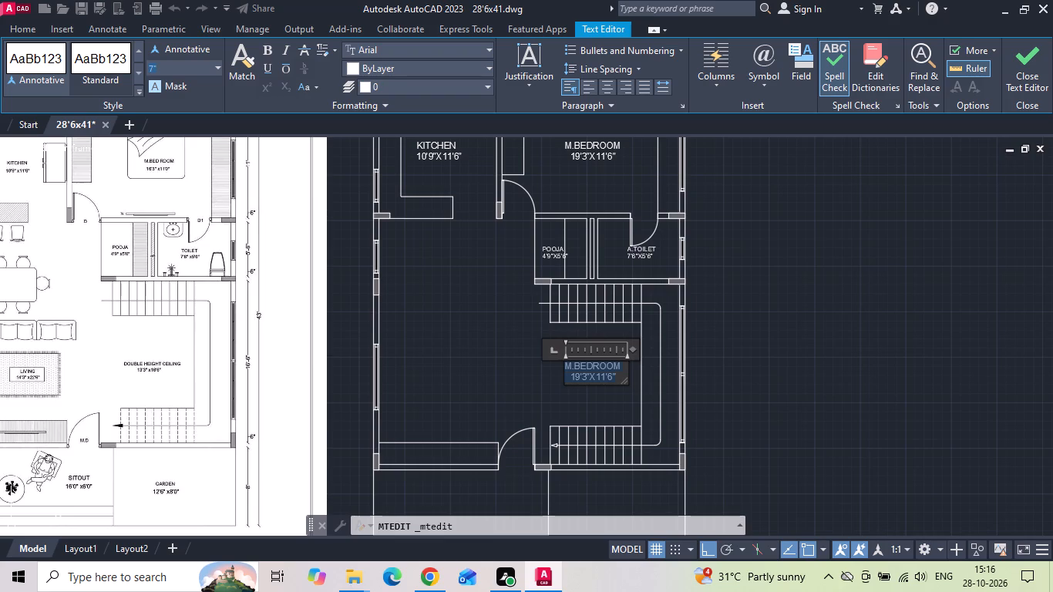
key("BackSpace")
type("5\"")
key("Return")
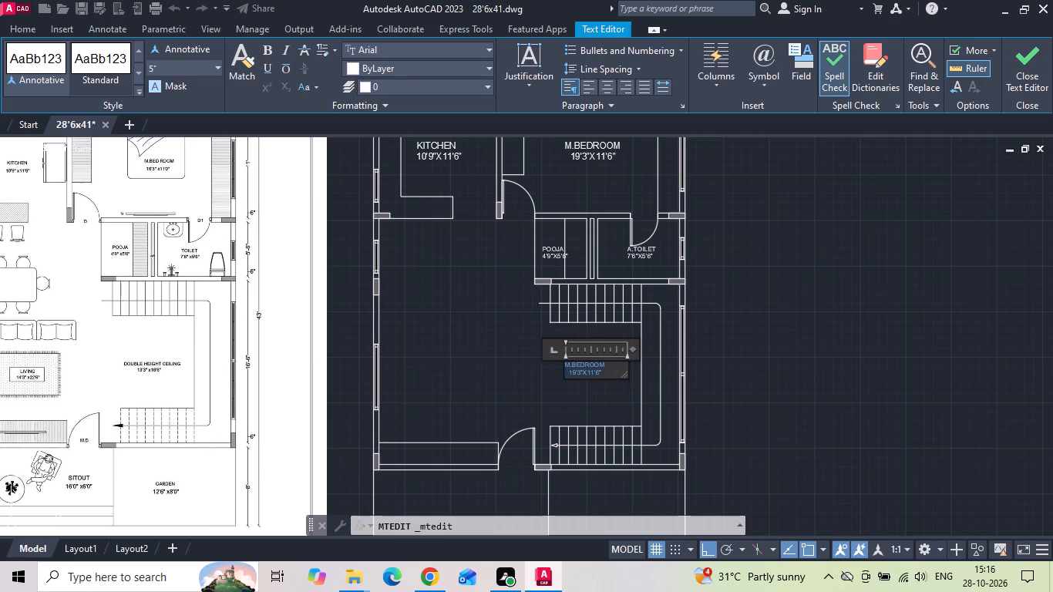
Change the size line in the label between the stair flights to 13'3"X16'6".
scroll(142, 357, "up", 3)
scroll(157, 357, "down", 1)
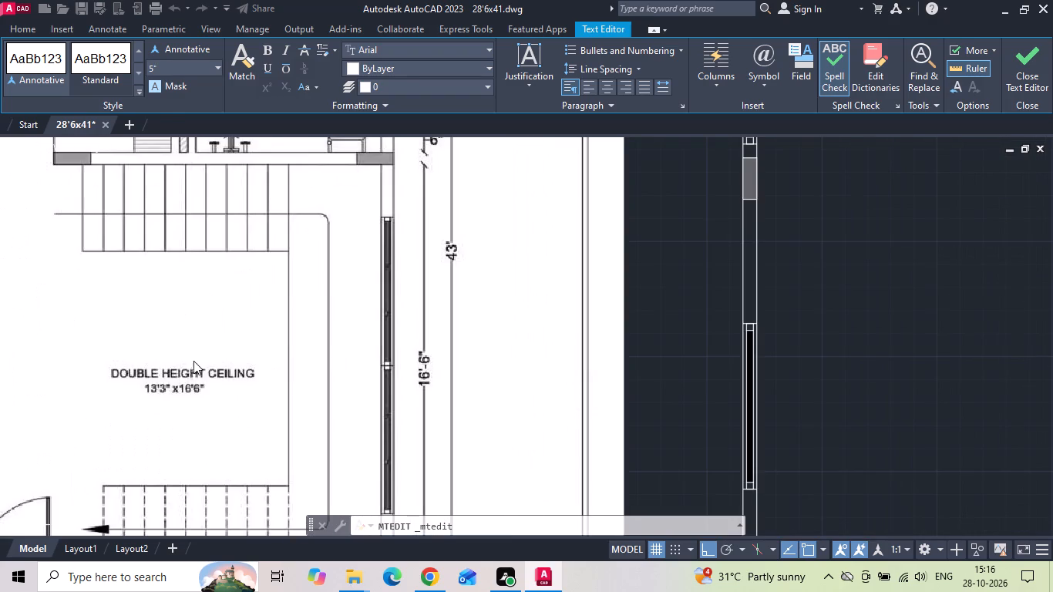
scroll(82, 323, "down", 2)
scroll(564, 368, "up", 3)
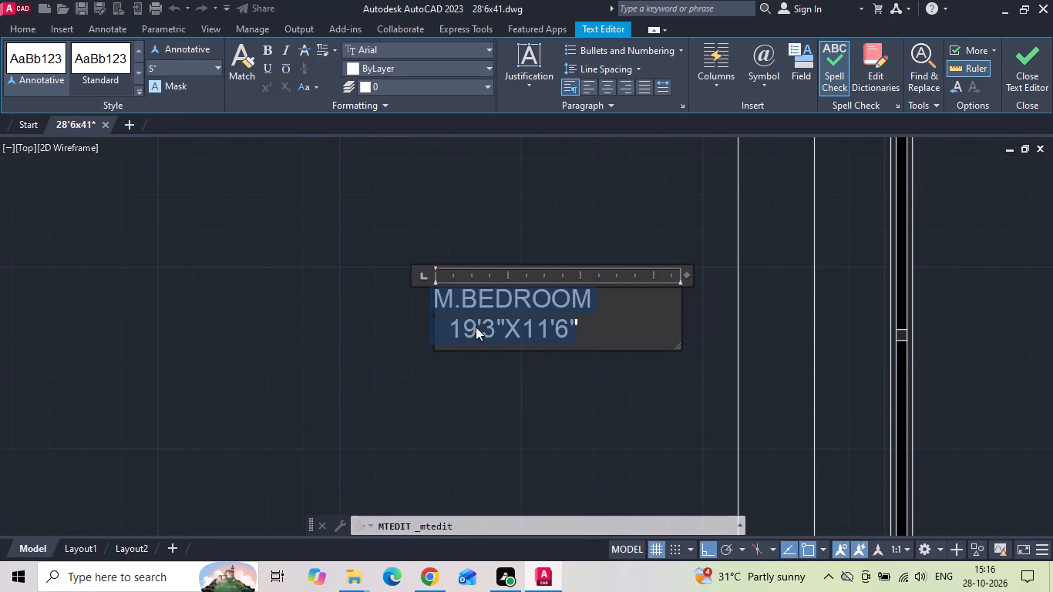
left_click(476, 327)
key("BackSpace")
key("3")
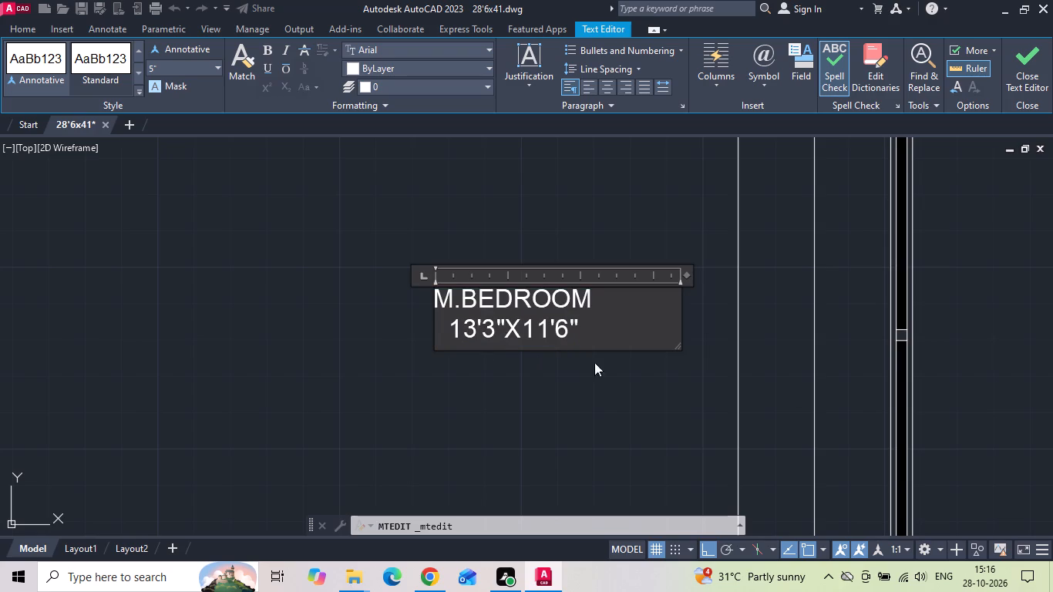
scroll(643, 368, "down", 2)
middle_click_drag(183, 383, 446, 369)
scroll(146, 352, "up", 3)
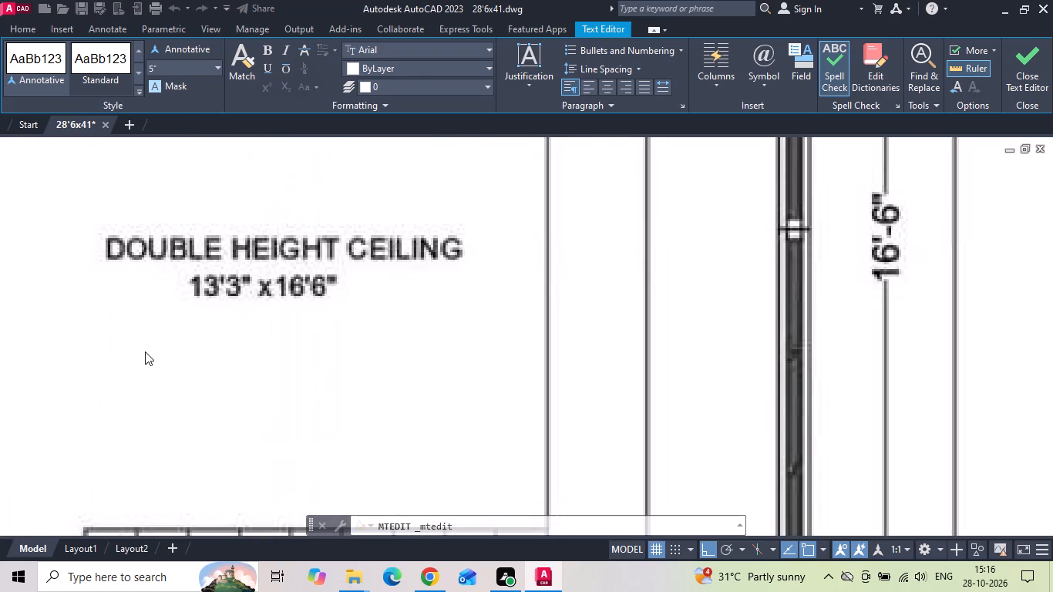
scroll(145, 351, "down", 3)
scroll(923, 349, "up", 3)
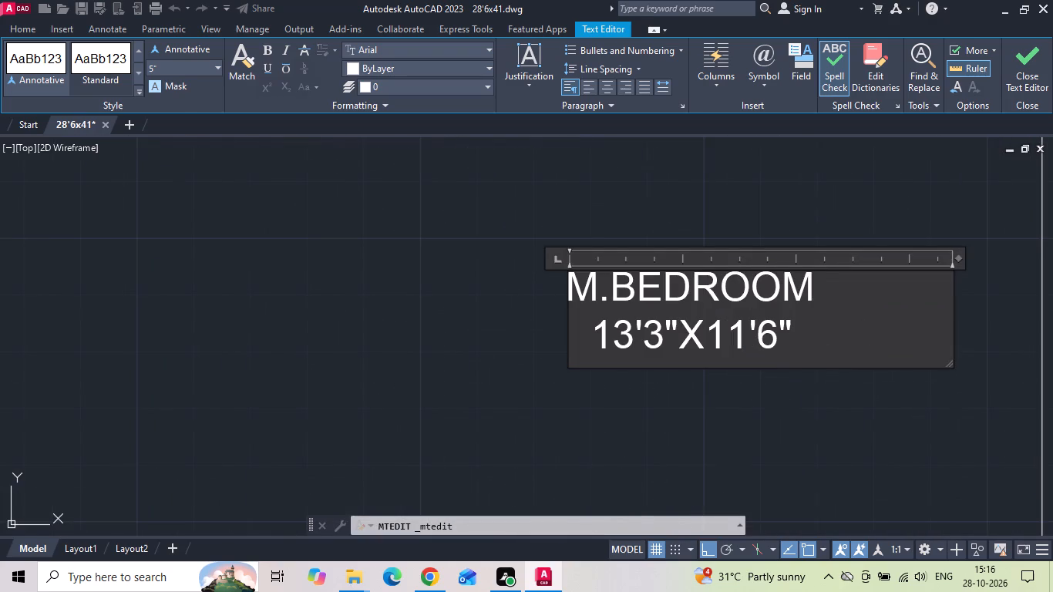
left_click(742, 347)
key("BackSpace")
key("6")
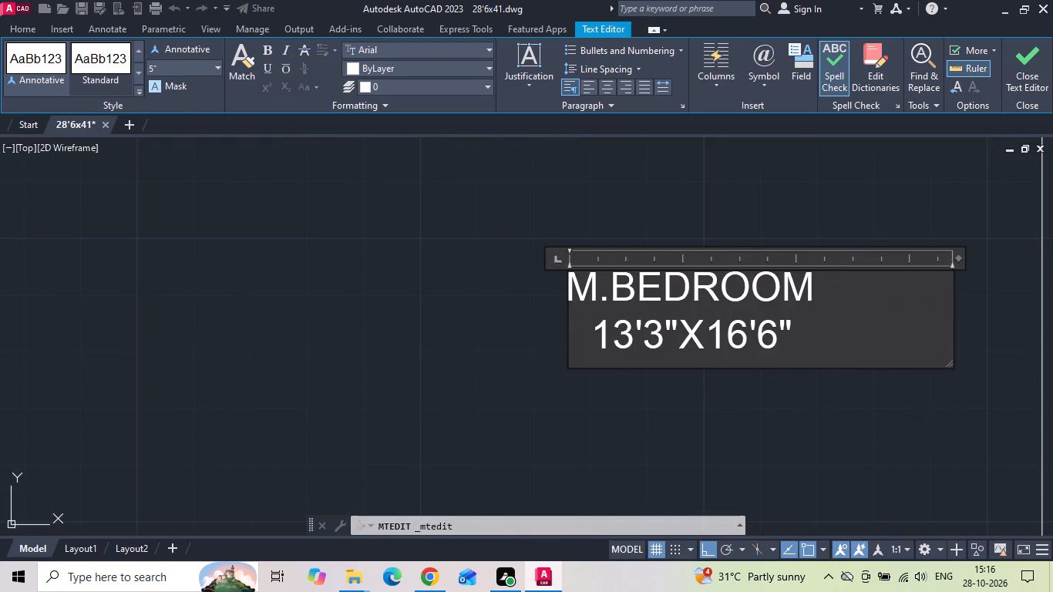
Replace the room name in the label between the stair flights with DOUBLE HEIGHT CEILING.
left_click_drag(833, 284, 477, 287)
key("BackSpace")
type("DOUBLE")
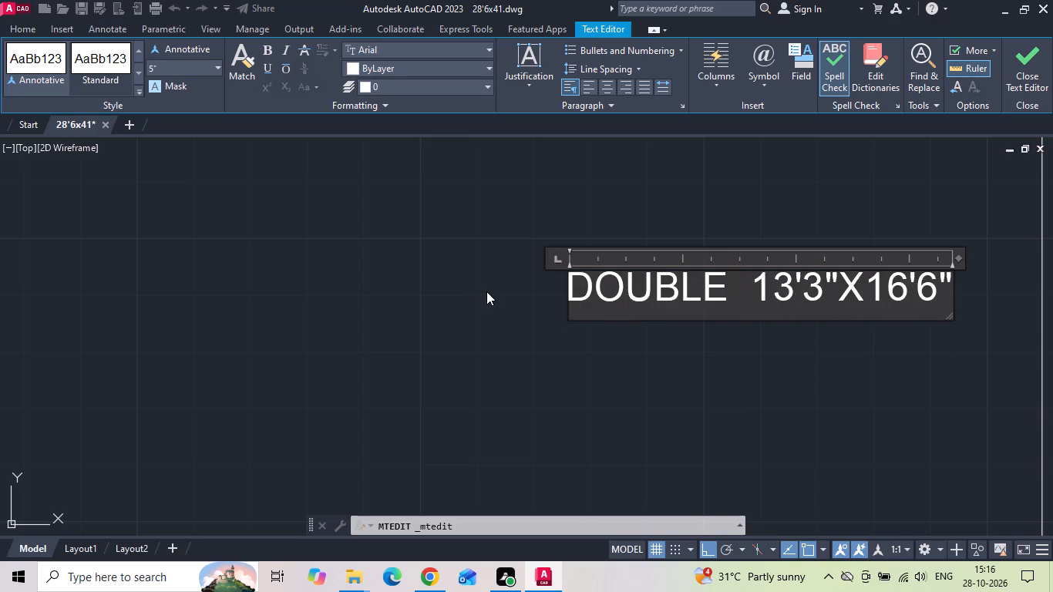
key("space")
type("HEIGHT CE")
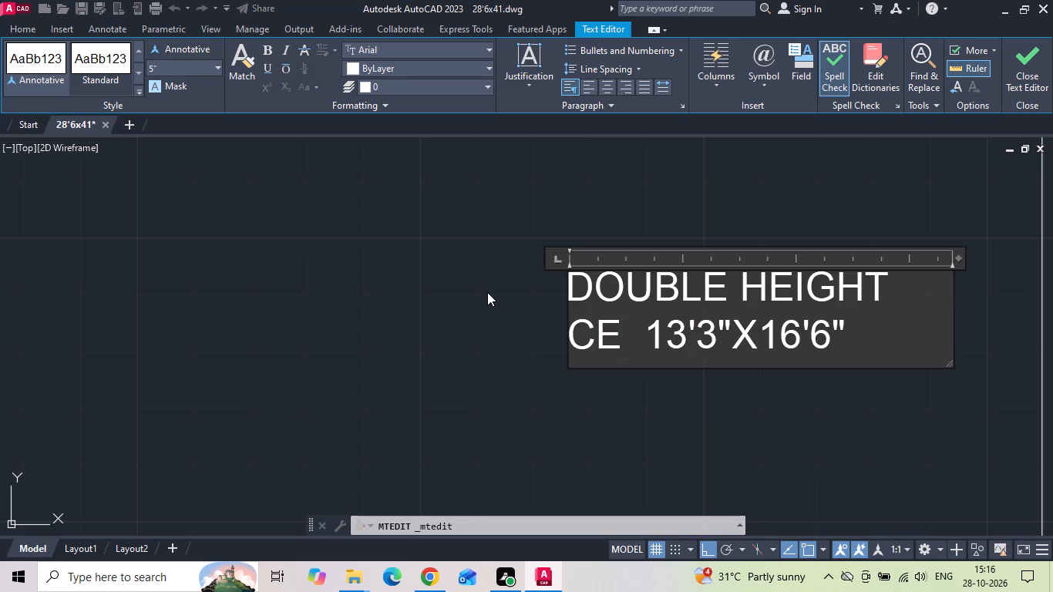
scroll(491, 294, "down", 3)
middle_click_drag(247, 312, 396, 277)
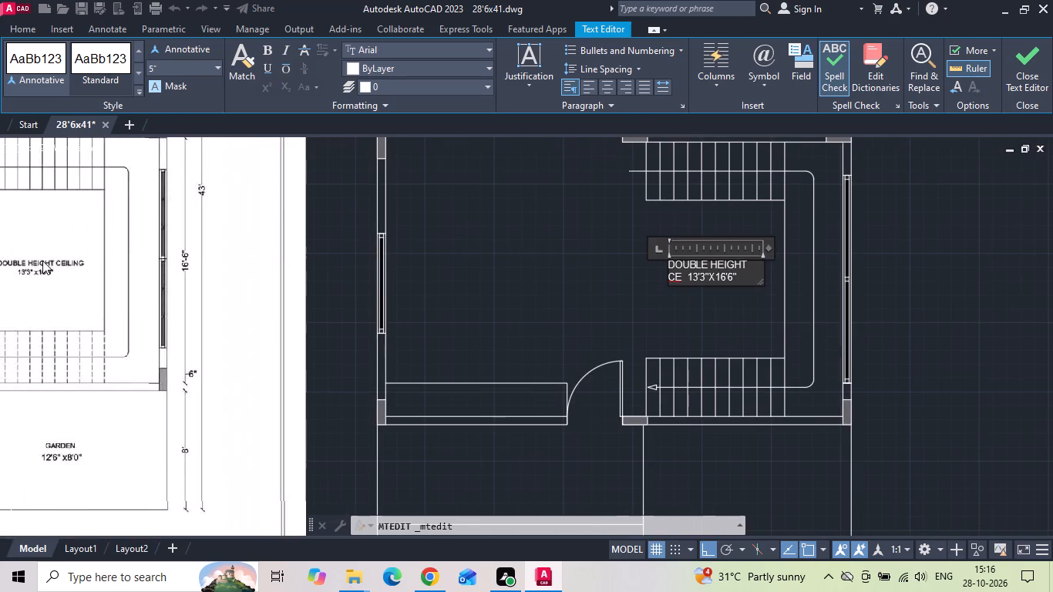
scroll(40, 258, "up", 2)
scroll(42, 257, "down", 1)
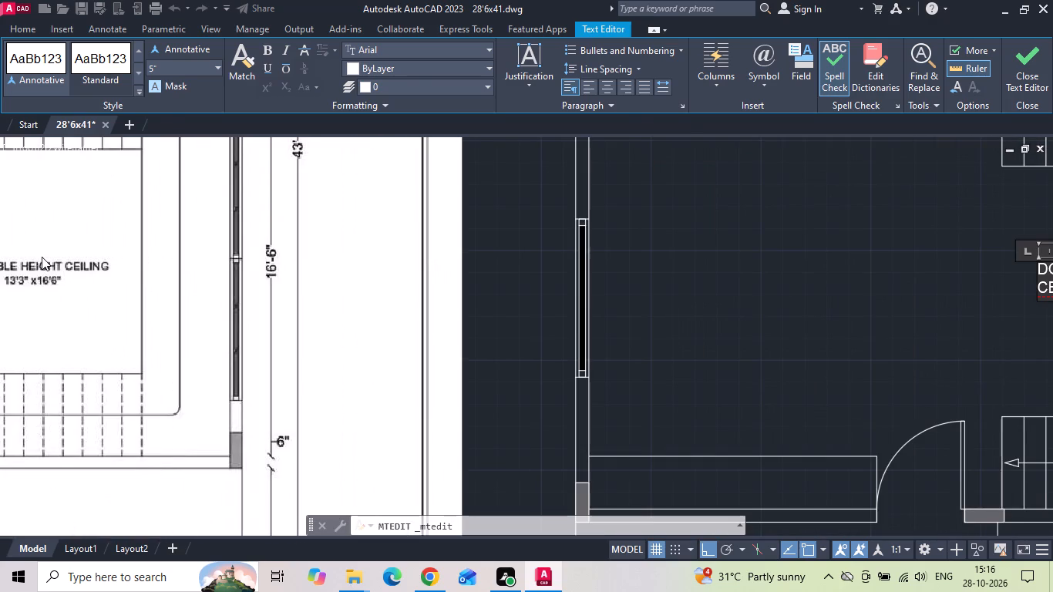
type("ILING")
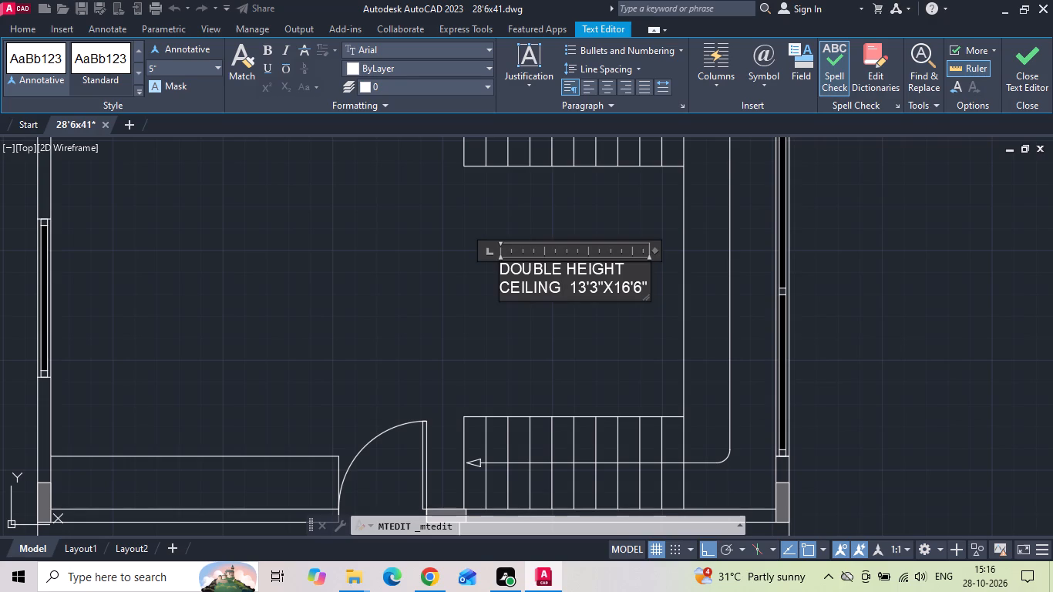
Widen the label's text frame so DOUBLE HEIGHT CEILING fits on one line above the size.
left_click_drag(649, 267, 700, 266)
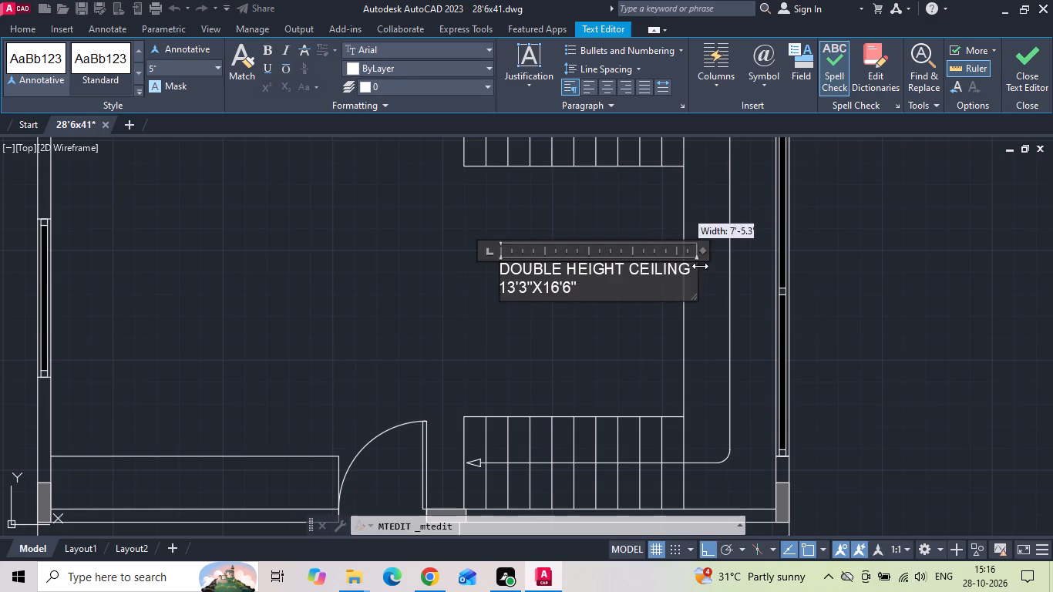
left_click_drag(700, 266, 749, 266)
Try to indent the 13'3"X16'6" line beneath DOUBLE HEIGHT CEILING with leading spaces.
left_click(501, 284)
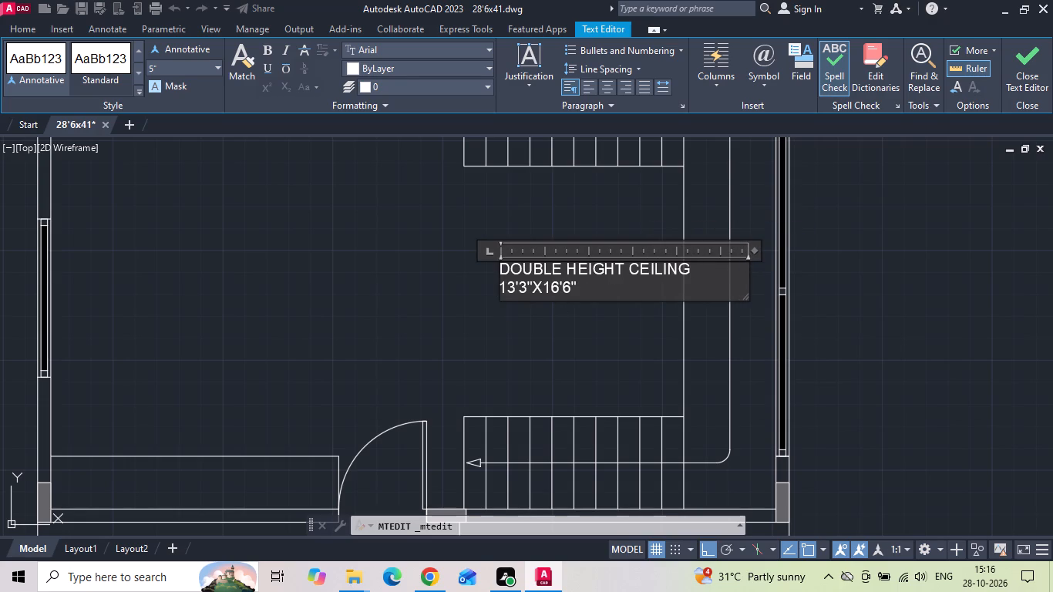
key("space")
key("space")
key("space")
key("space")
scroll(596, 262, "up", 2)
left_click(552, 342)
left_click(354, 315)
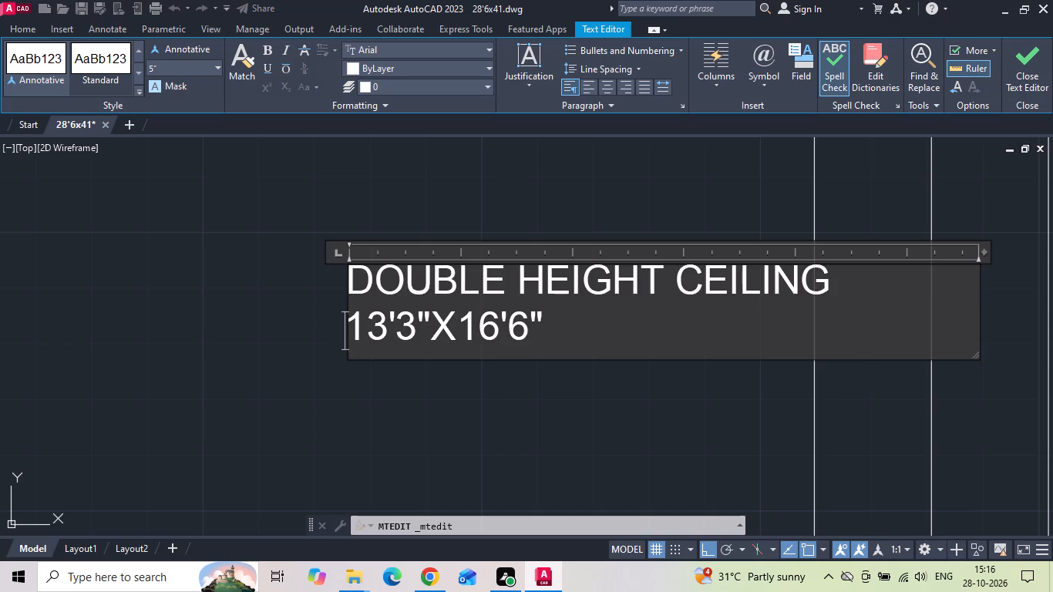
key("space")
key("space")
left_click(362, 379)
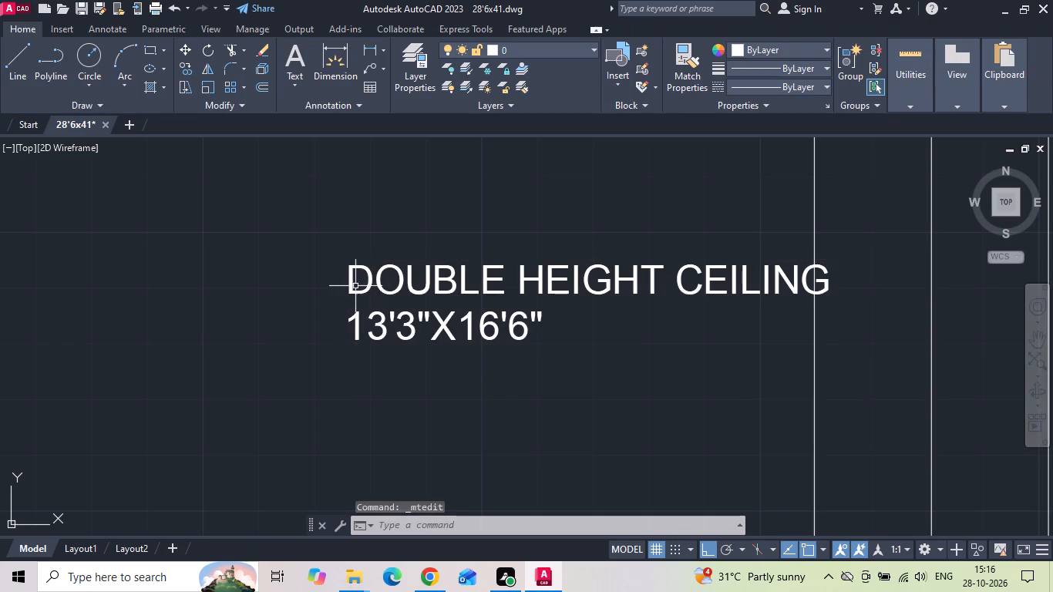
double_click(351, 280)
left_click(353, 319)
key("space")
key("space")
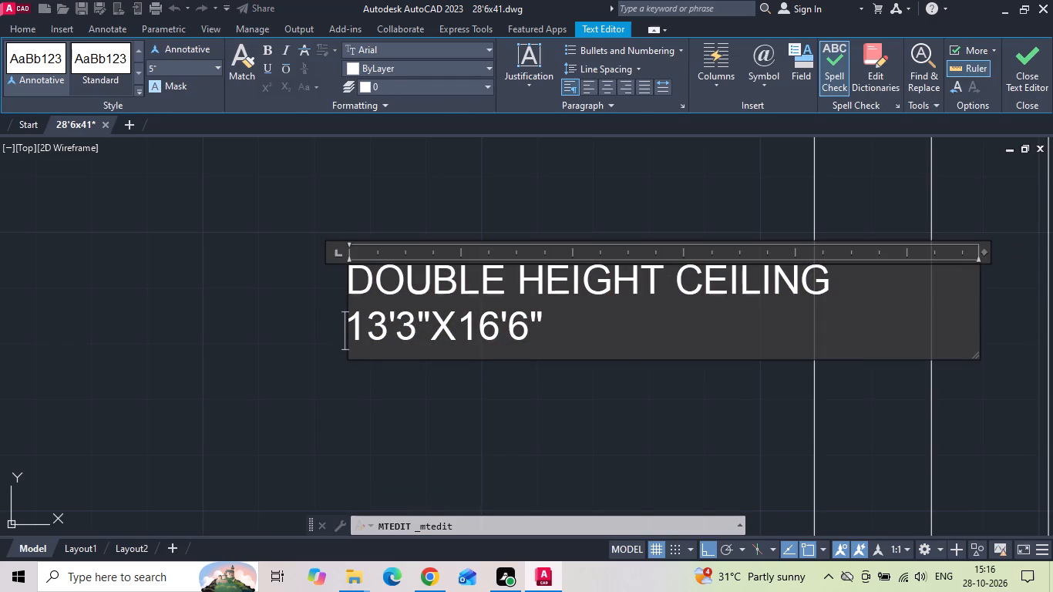
Narrow the text frame to just fit the DOUBLE HEIGHT CEILING line and finish editing the label.
left_click_drag(978, 284, 840, 284)
left_click(676, 374)
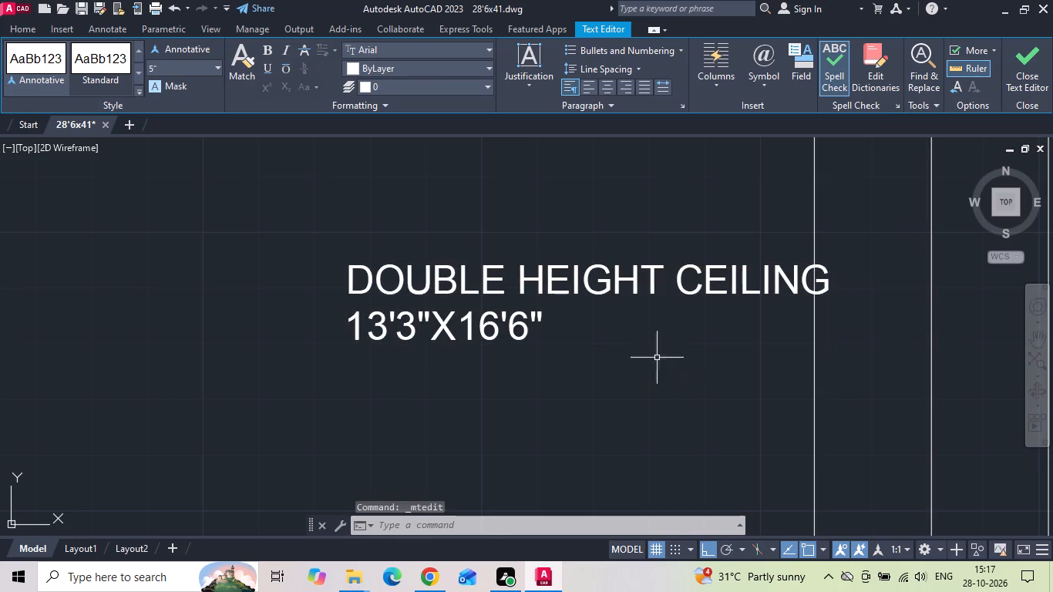
Move the DOUBLE HEIGHT CEILING label slightly to the left, clear of the vertical stair line.
scroll(572, 314, "down", 3)
left_click(573, 309)
right_click(573, 309)
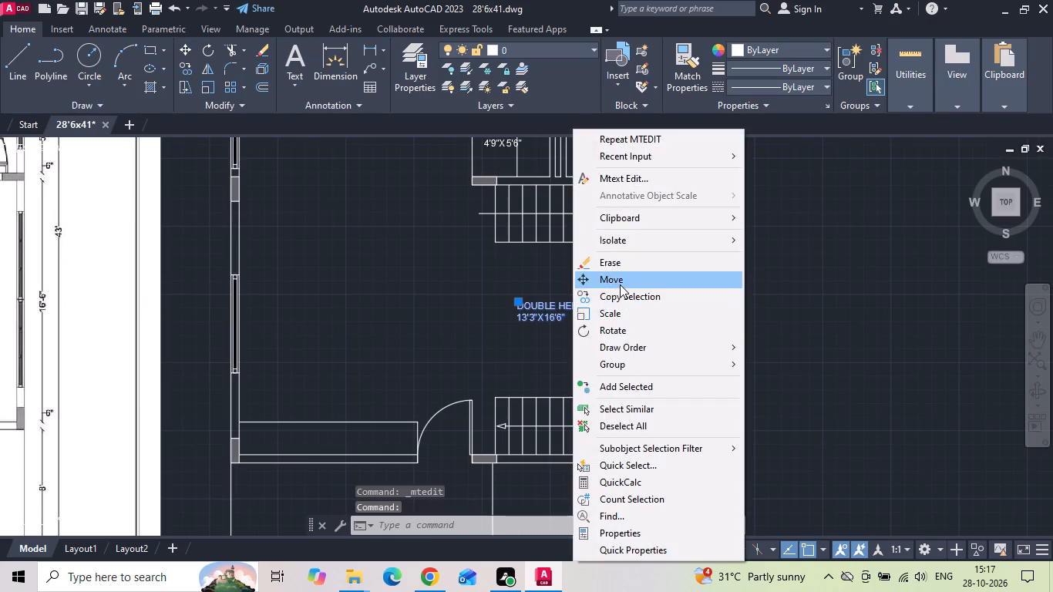
left_click(620, 284)
left_click(783, 290)
left_click(773, 288)
scroll(806, 307, "down", 1)
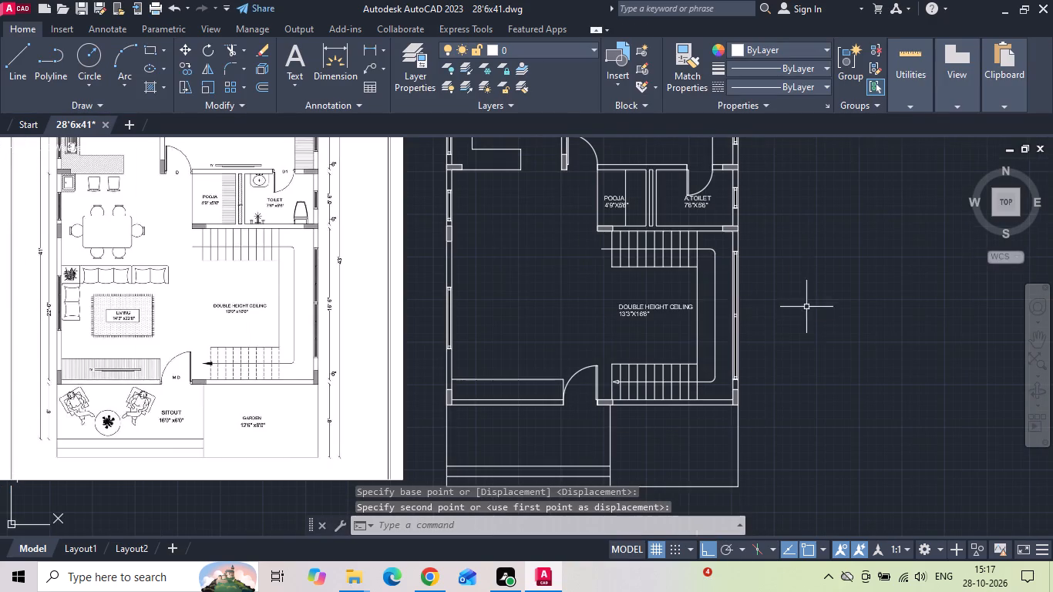
Copy the KITCHEN label straight down into the living area, above the TV unit.
middle_click_drag(560, 311, 561, 328)
middle_click_drag(537, 207, 537, 281)
left_click(524, 197)
right_click(524, 197)
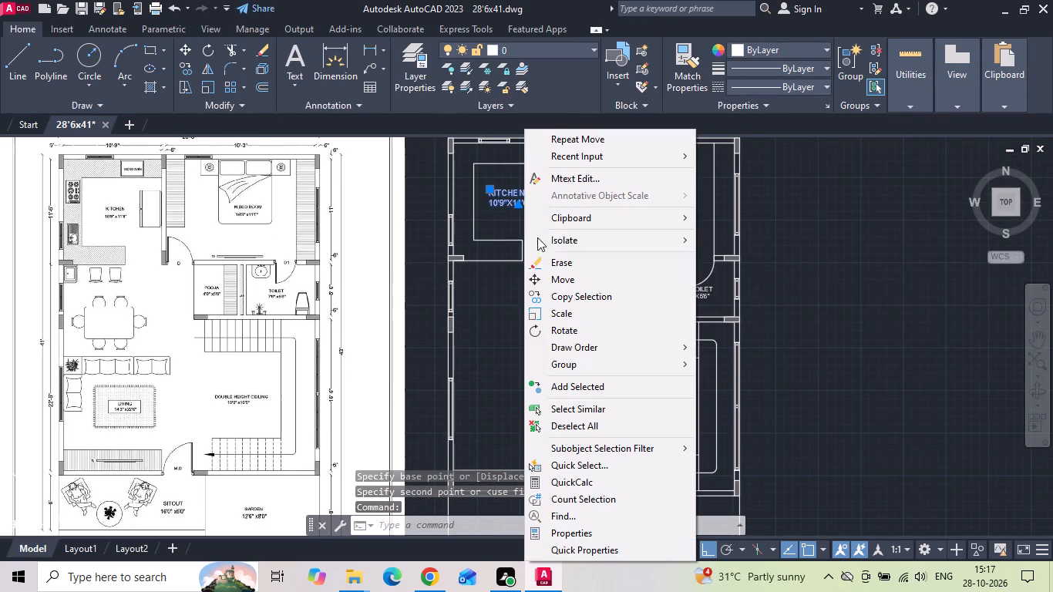
left_click(551, 294)
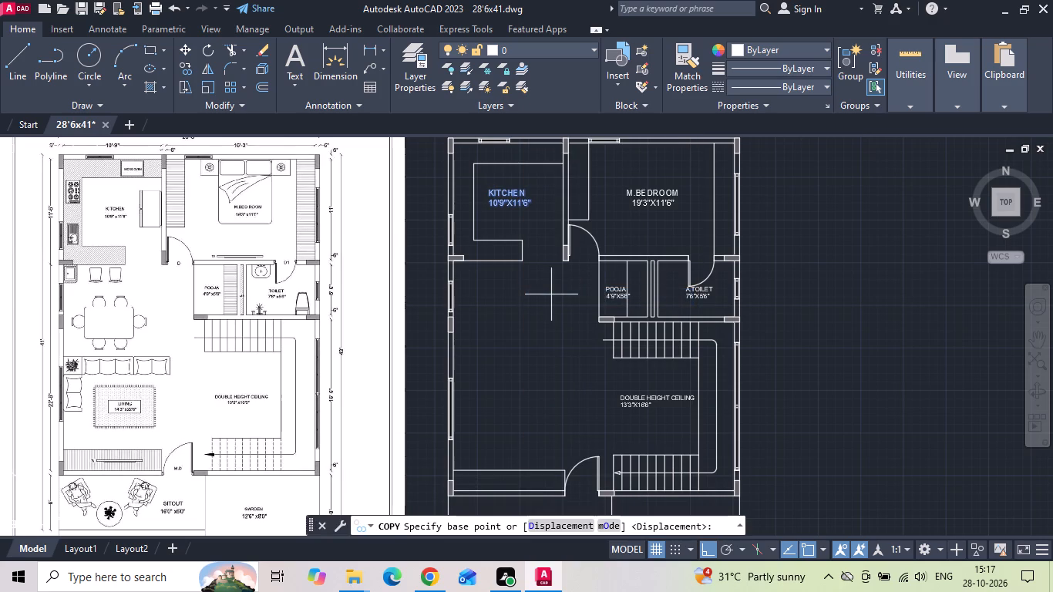
left_click_drag(551, 294, 549, 313)
middle_click_drag(512, 419, 521, 319)
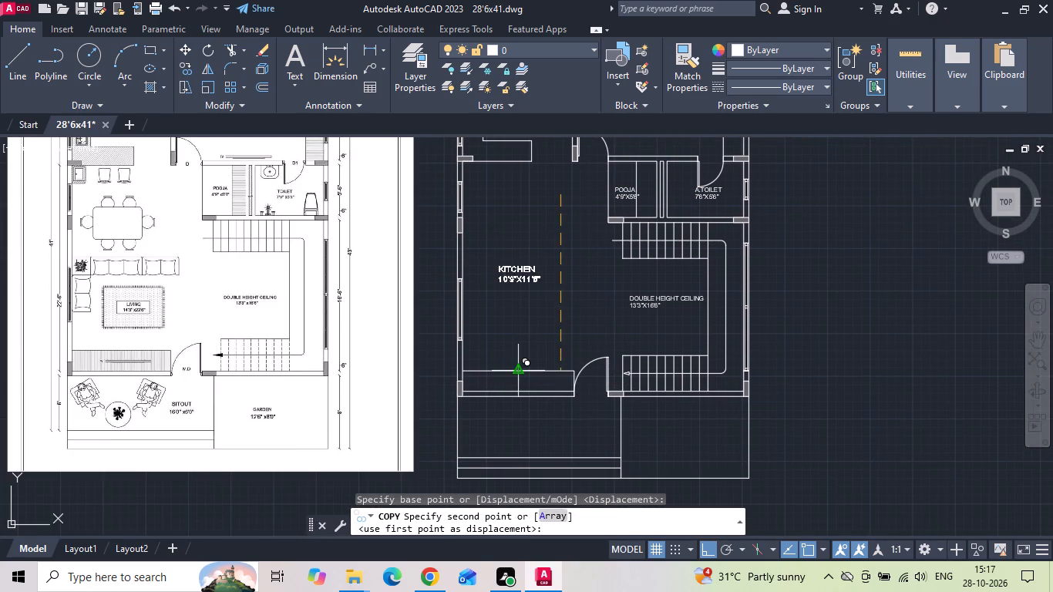
scroll(520, 374, "up", 2)
left_click(524, 406)
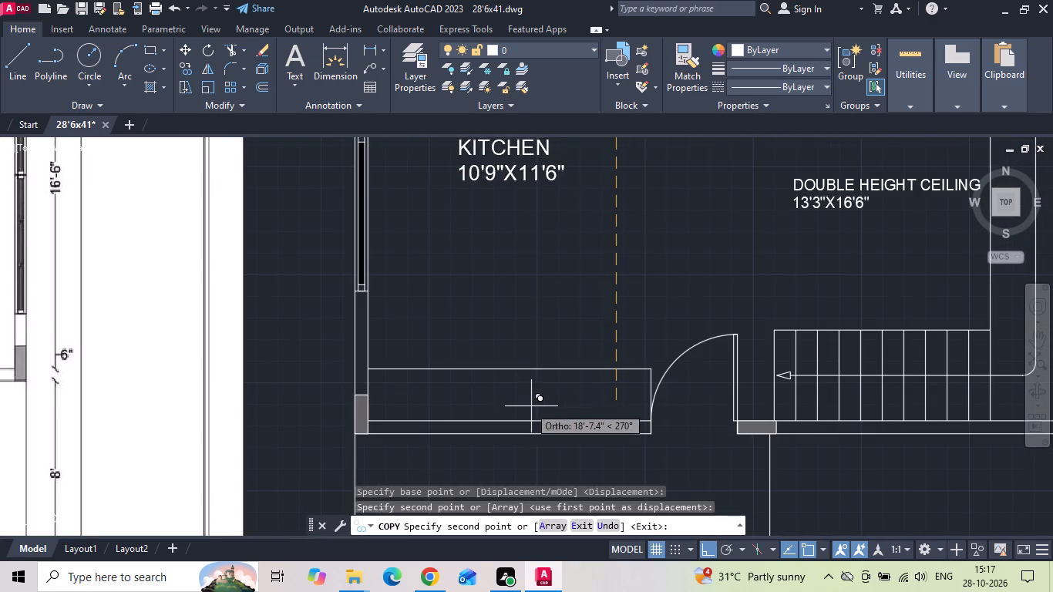
scroll(624, 400, "down", 2)
key("Escape")
Change the second dimension in the living area's copied KITCHEN label to 22'6".
scroll(135, 335, "up", 3)
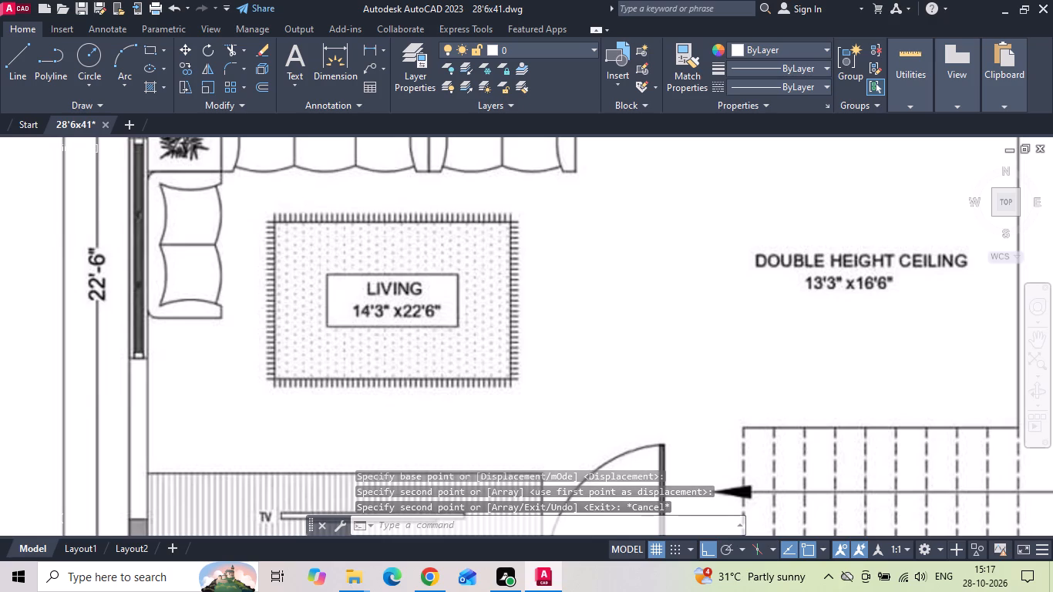
scroll(226, 330, "down", 2)
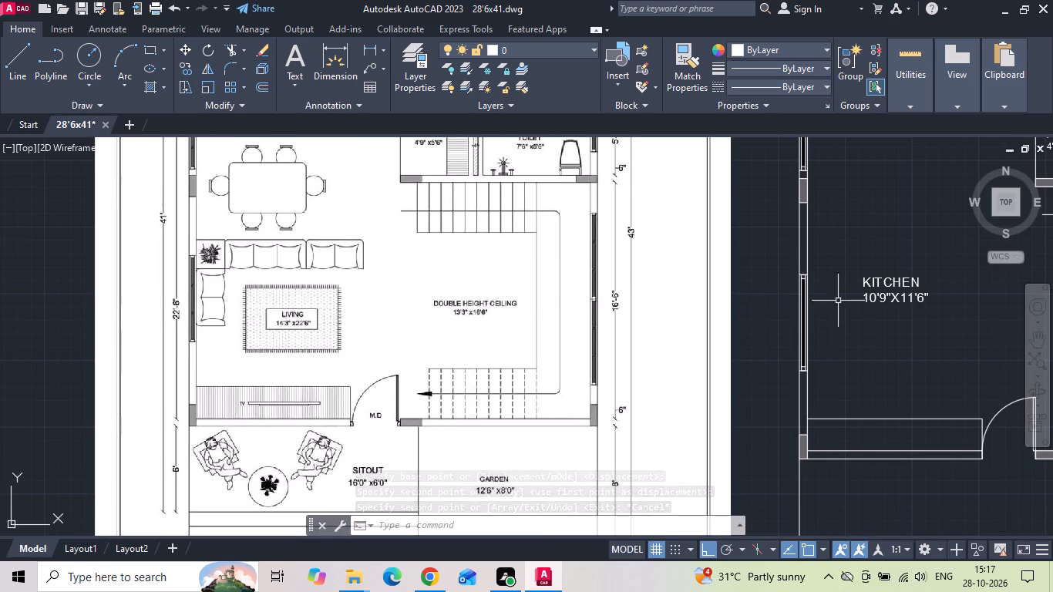
scroll(929, 294, "up", 1)
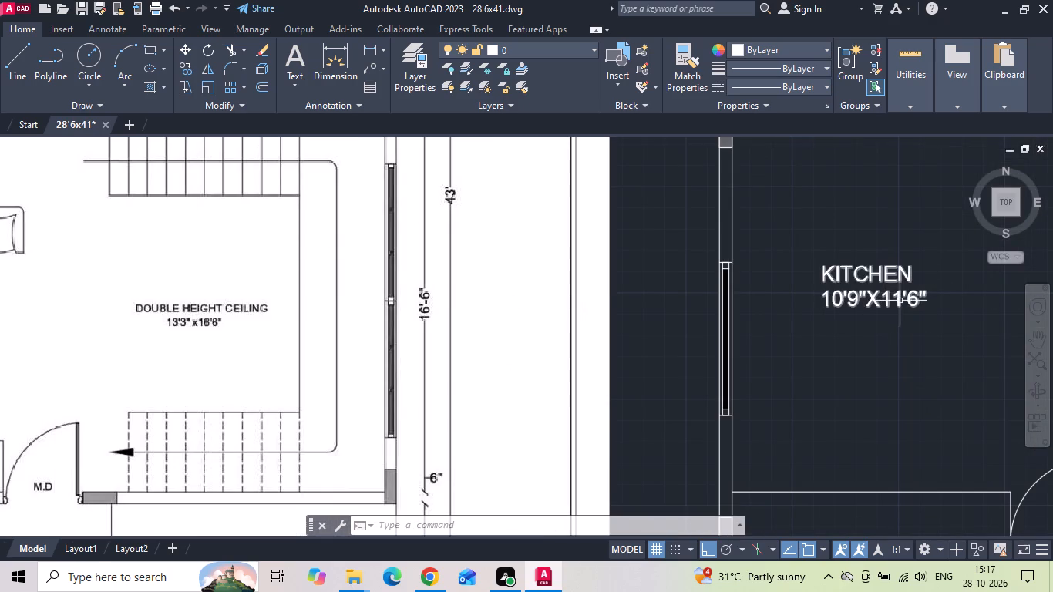
double_click(900, 301)
key("BackSpace")
key("BackSpace")
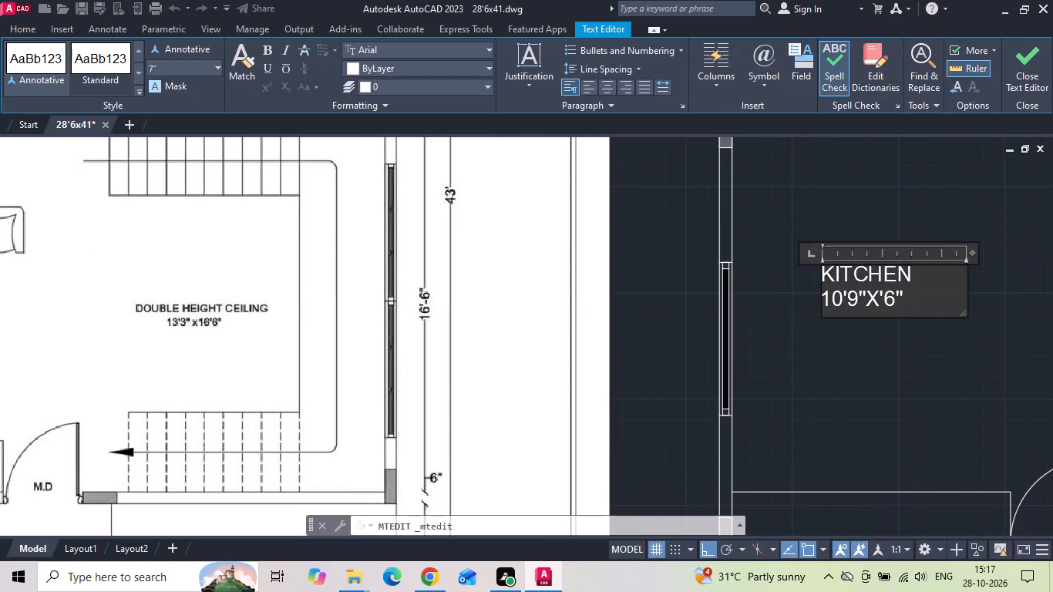
type("22")
Change the first dimension in the living area's copied KITCHEN label to 14'3".
scroll(901, 311, "down", 1)
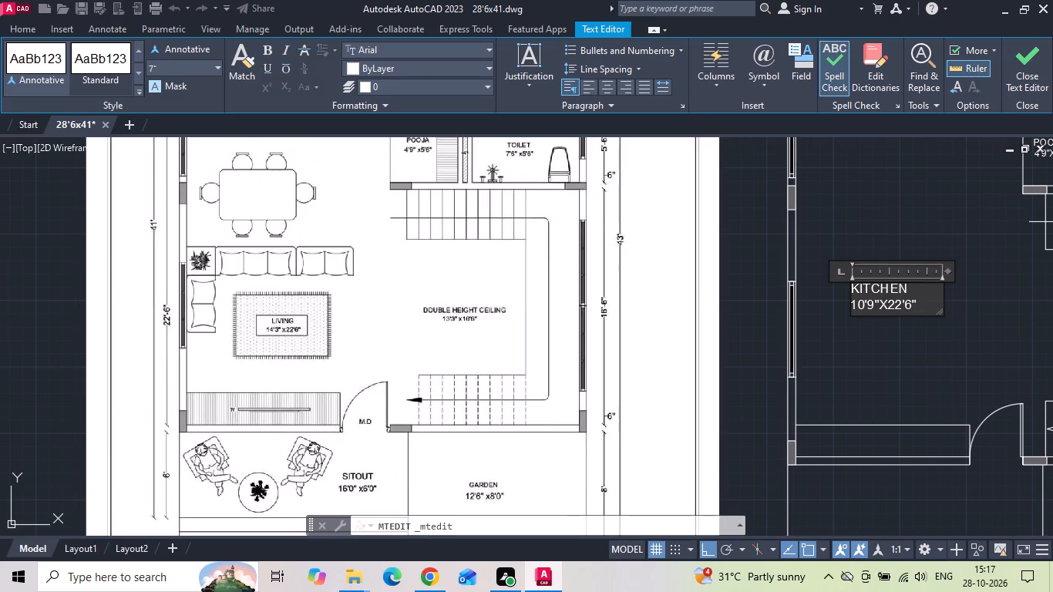
scroll(274, 343, "up", 1)
scroll(202, 344, "down", 1)
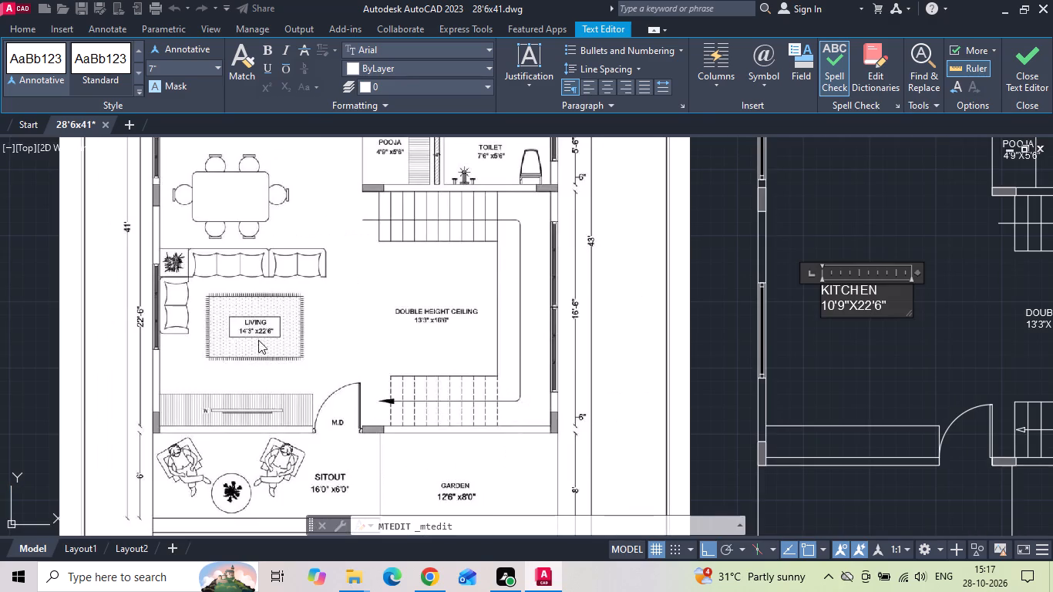
scroll(849, 310, "up", 3)
left_click(811, 305)
key("BackSpace")
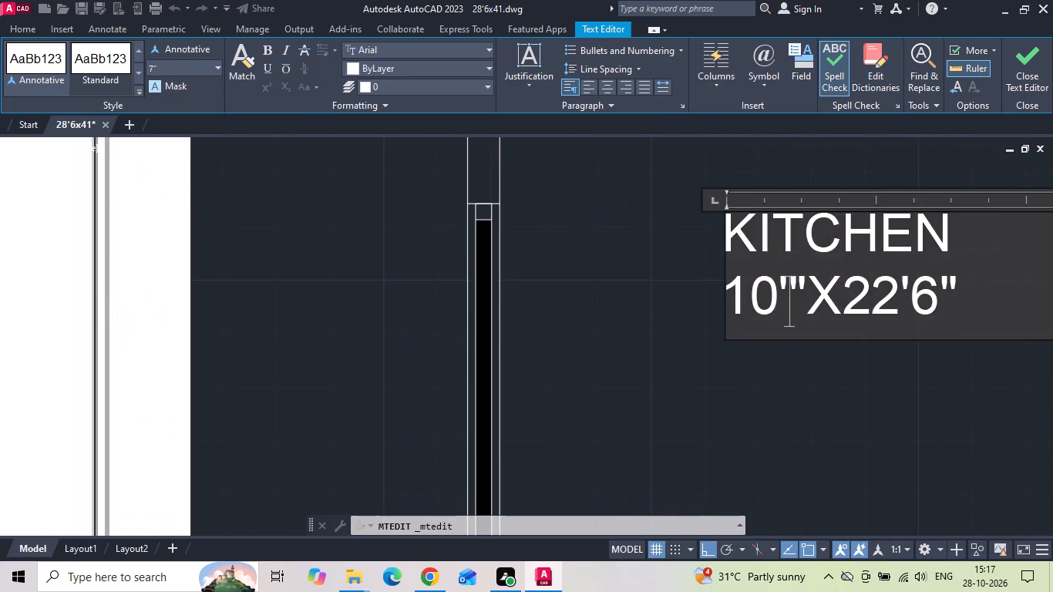
key("3")
left_click(773, 300)
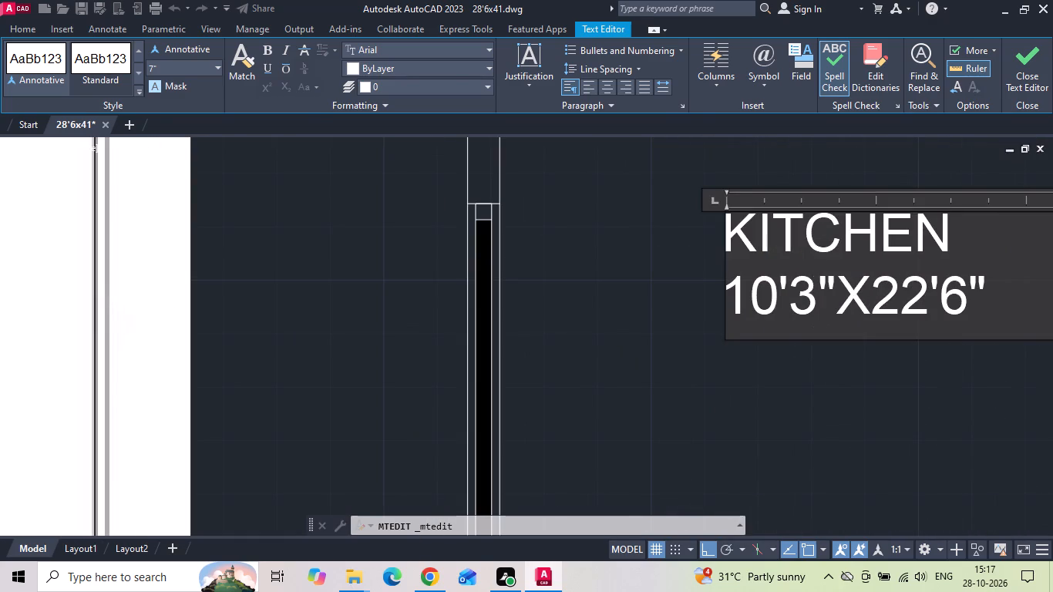
key("BackSpace")
key("4")
Replace the name KITCHEN with LIVING, indent it to centre above 14'3"X22'6", and finish editing the label.
scroll(849, 335, "down", 3)
scroll(375, 348, "up", 1)
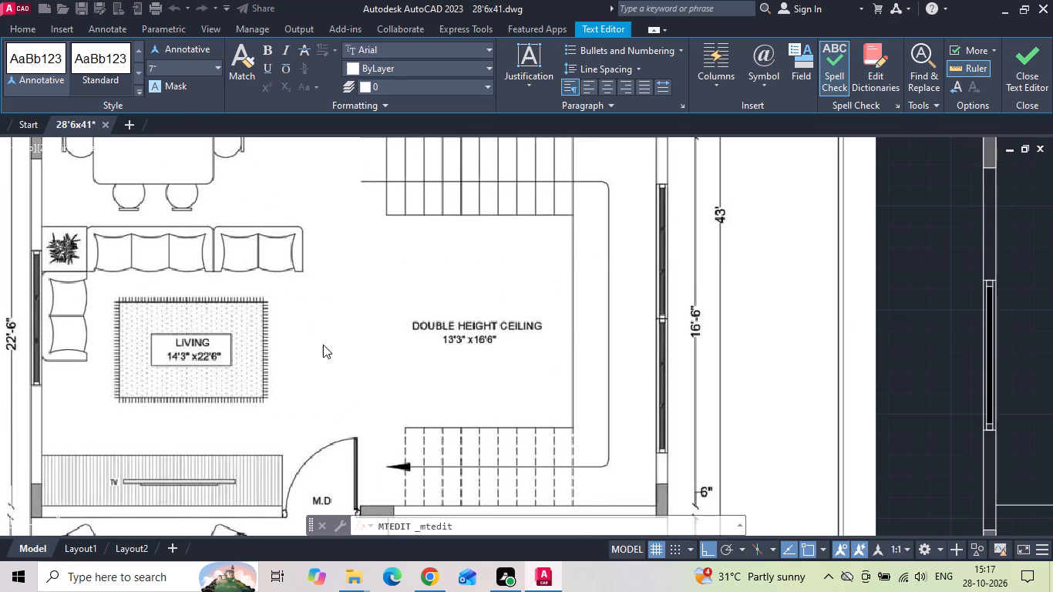
scroll(169, 344, "down", 2)
scroll(622, 306, "up", 2)
left_click_drag(477, 341, 327, 342)
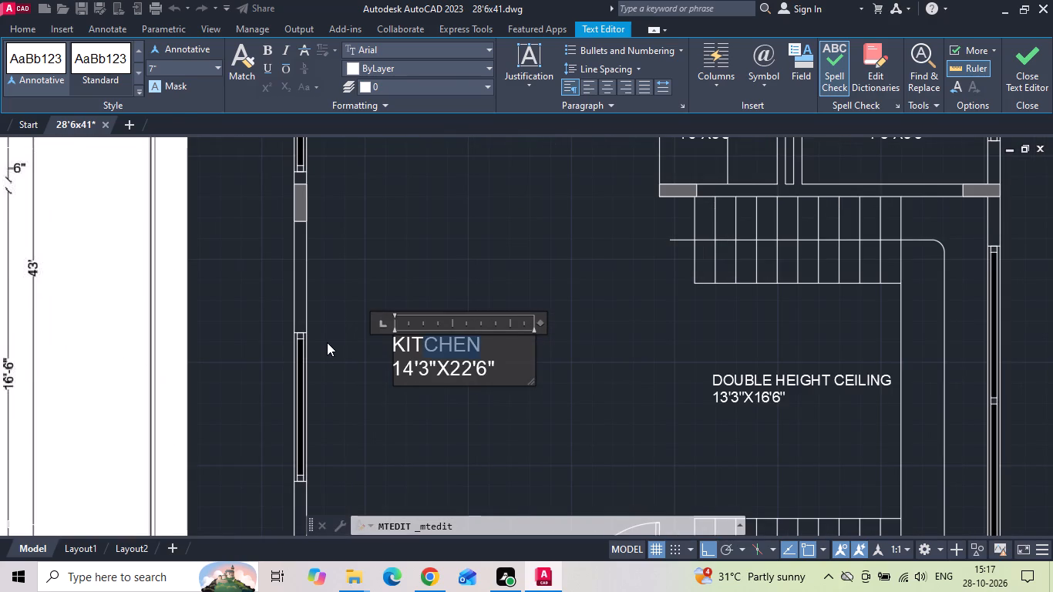
key("BackSpace")
type("LIVING")
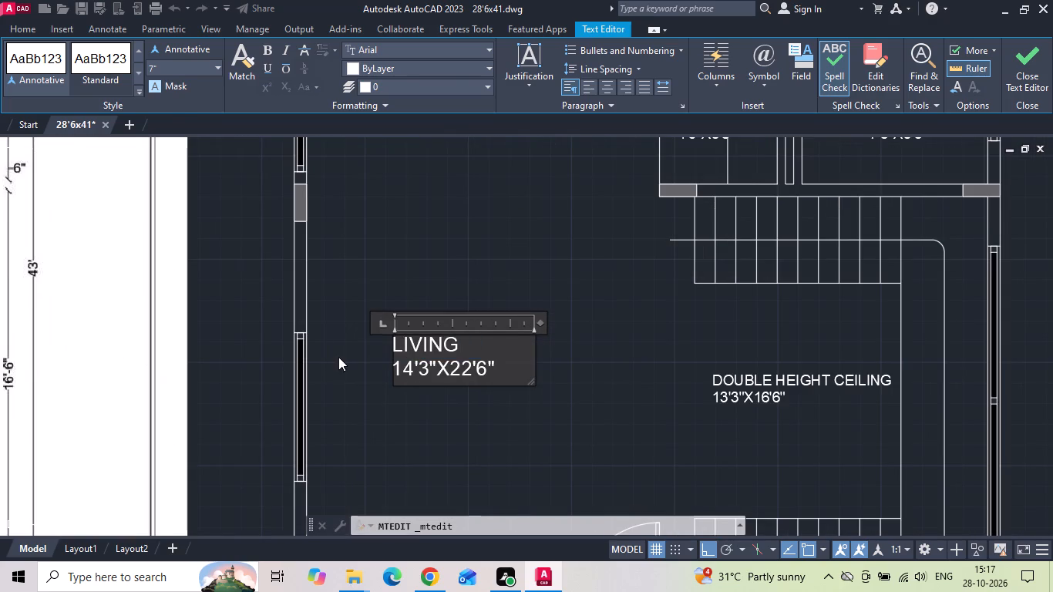
left_click(395, 343)
key("space")
key("space")
key("space")
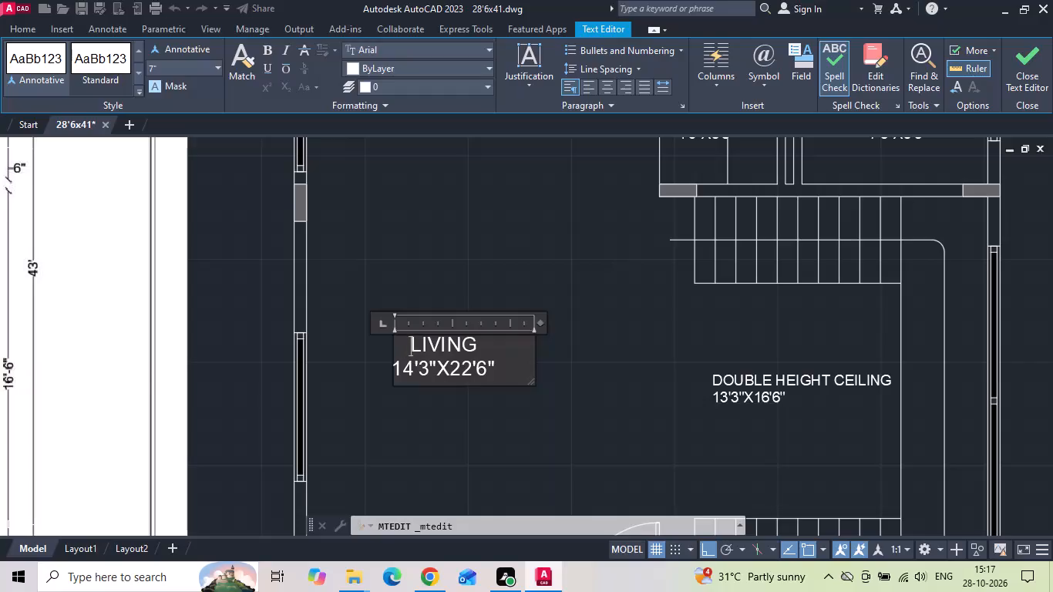
left_click(488, 219)
Save the drawing.
key("ctrl+s")
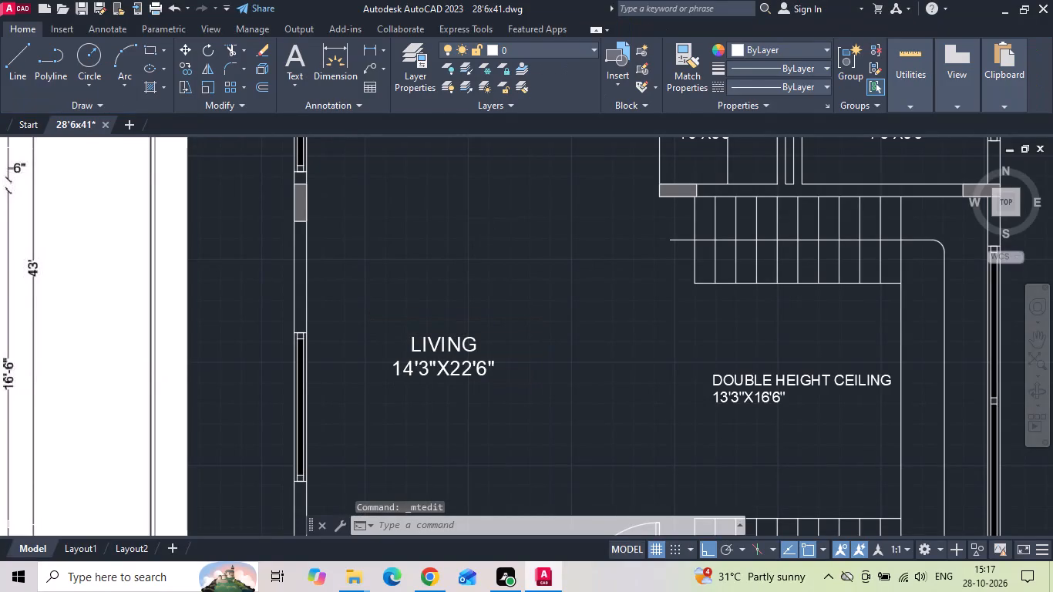
key("ctrl+s")
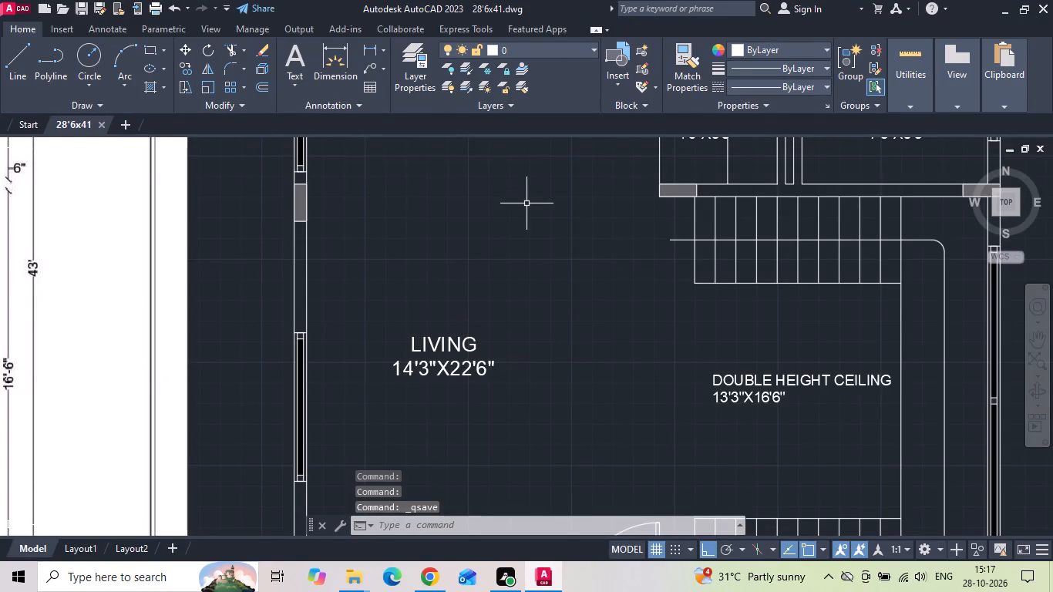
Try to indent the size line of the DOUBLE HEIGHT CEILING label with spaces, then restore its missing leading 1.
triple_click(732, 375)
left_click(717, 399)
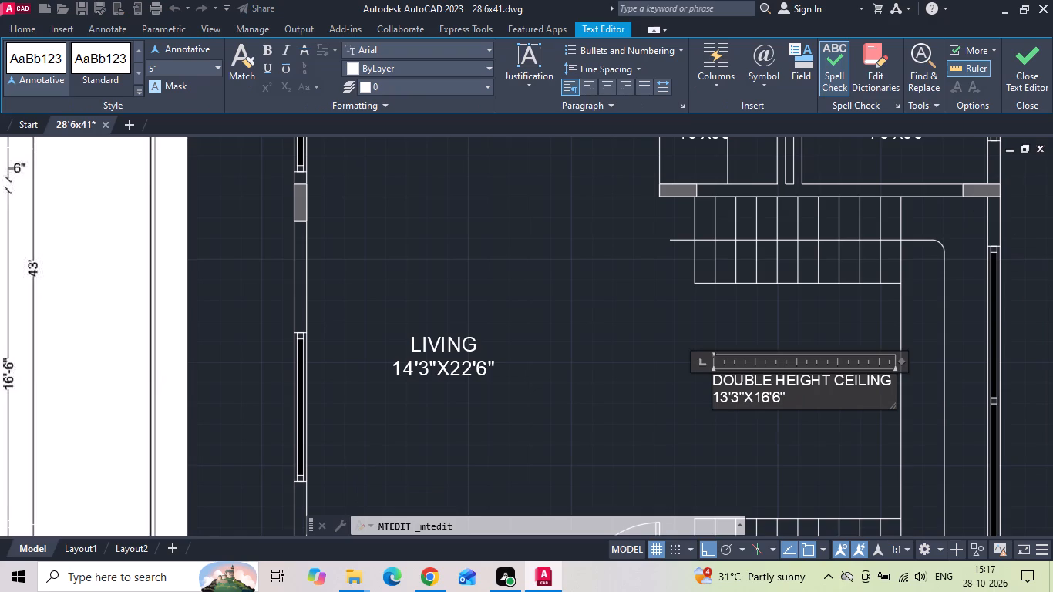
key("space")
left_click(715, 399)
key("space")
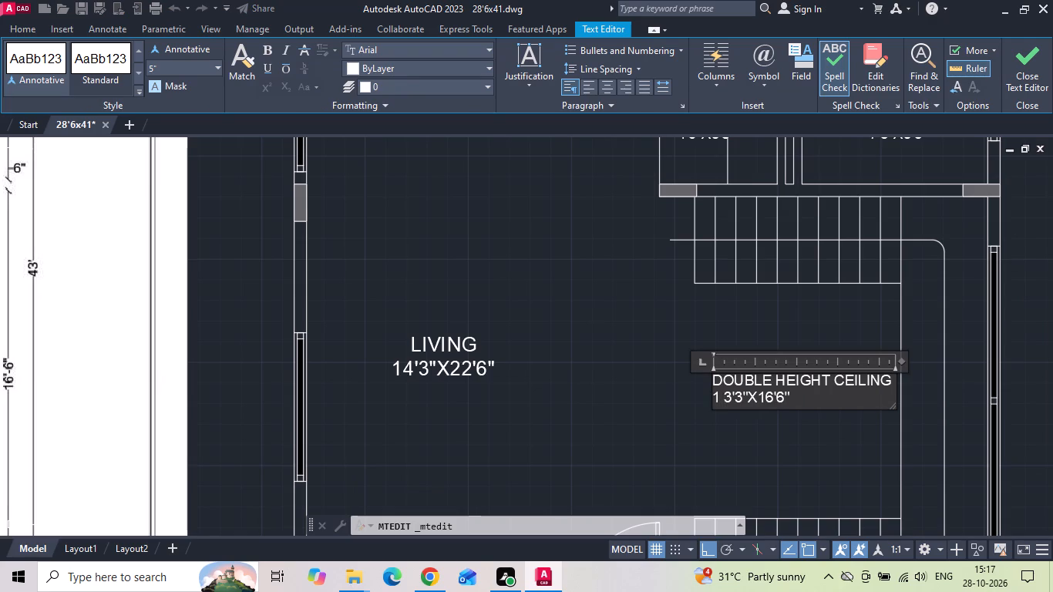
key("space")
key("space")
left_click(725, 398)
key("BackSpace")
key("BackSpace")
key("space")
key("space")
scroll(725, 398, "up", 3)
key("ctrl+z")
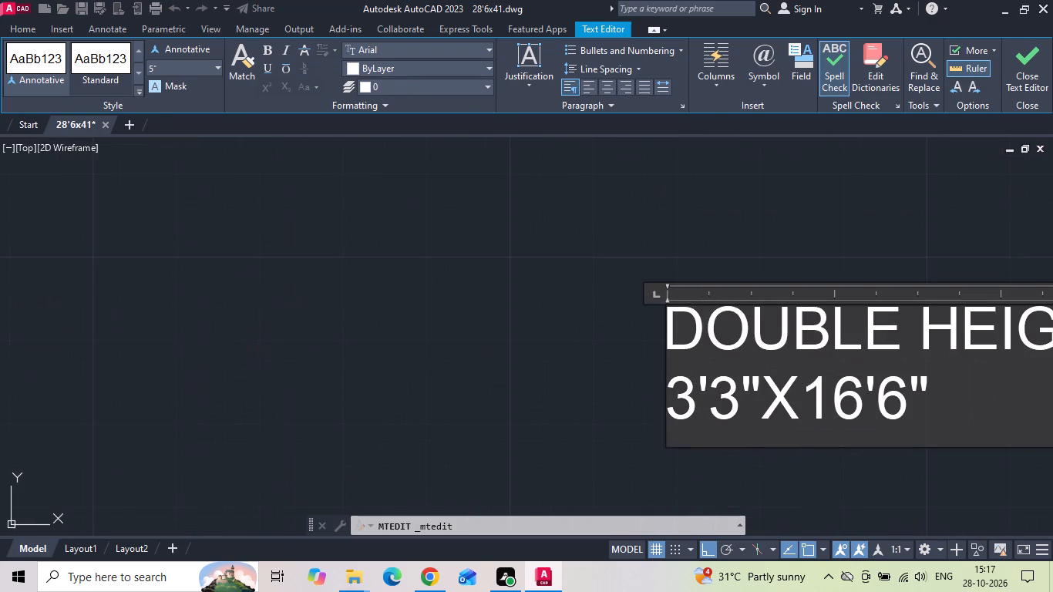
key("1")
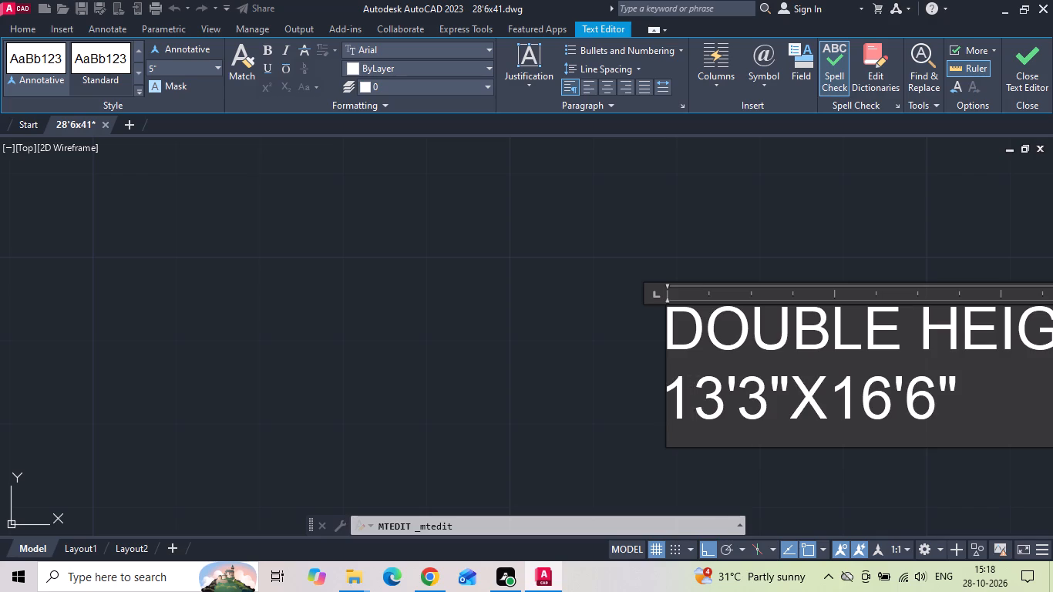
Break the label into three lines, DOUBLE HEIGHT, CEILING and 13'3"X16'6", and narrow its text frame to fit DOUBLE HEIGHT.
scroll(678, 390, "down", 3)
left_click(799, 370)
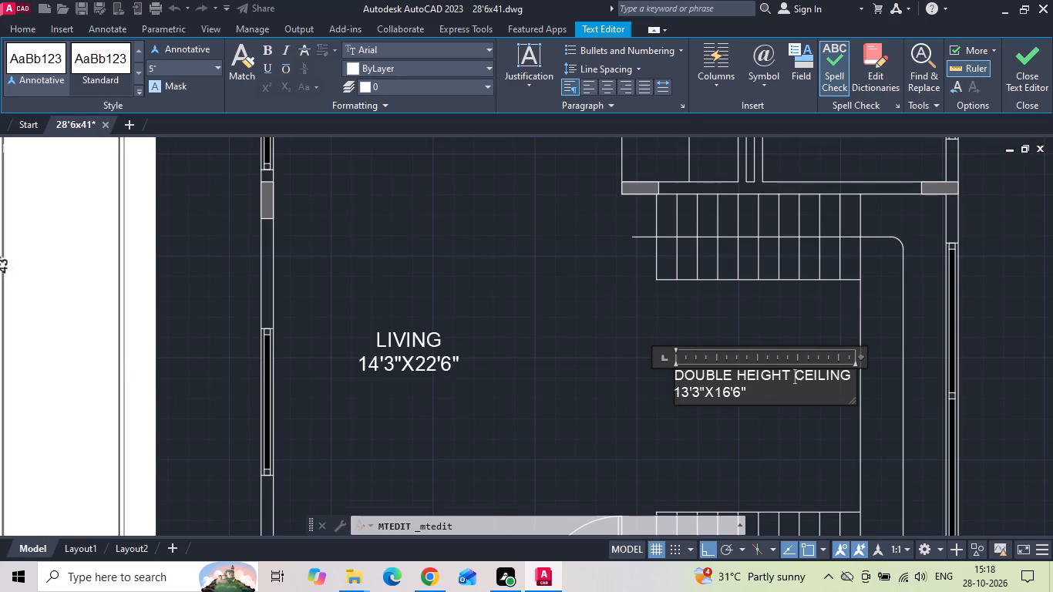
key("Return")
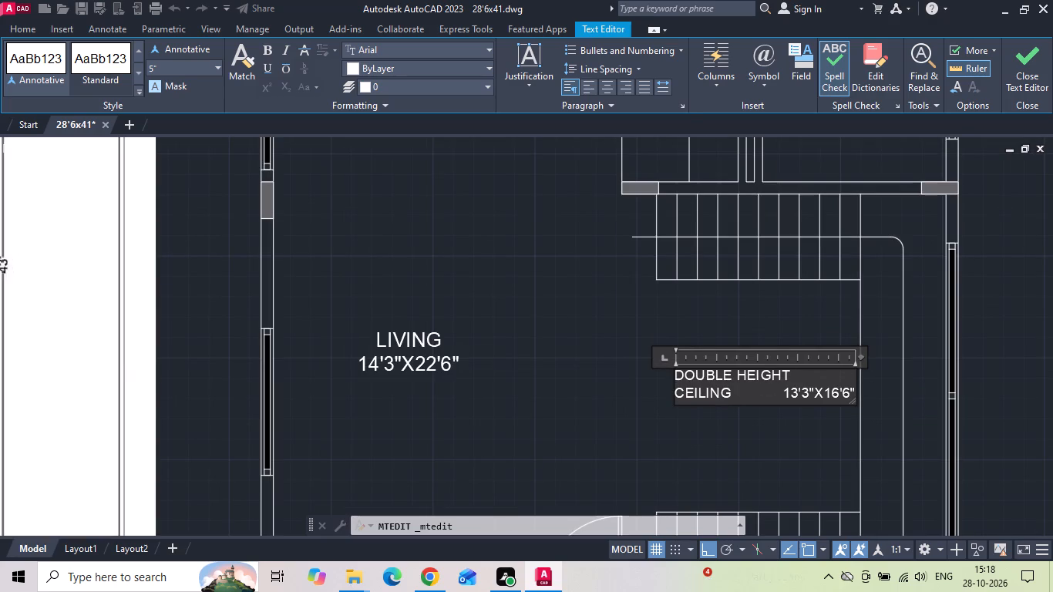
left_click(779, 394)
key("Return")
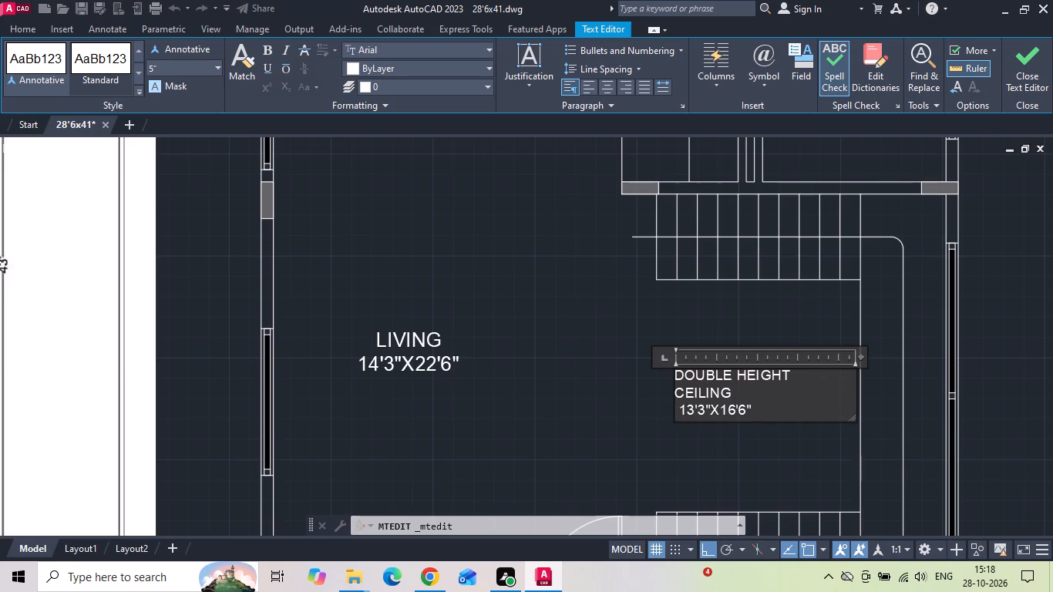
left_click_drag(856, 387, 841, 385)
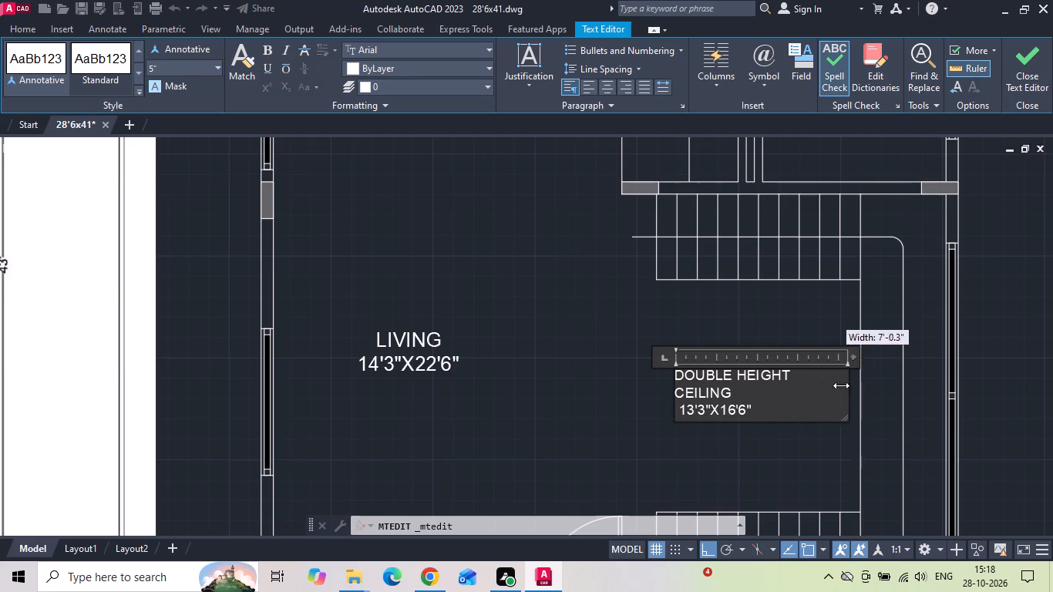
left_click_drag(841, 385, 792, 380)
Indent the CEILING and 13'3"X16'6" lines with spaces to centre them under DOUBLE HEIGHT, and finish editing the label.
scroll(708, 392, "up", 2)
left_click(626, 394)
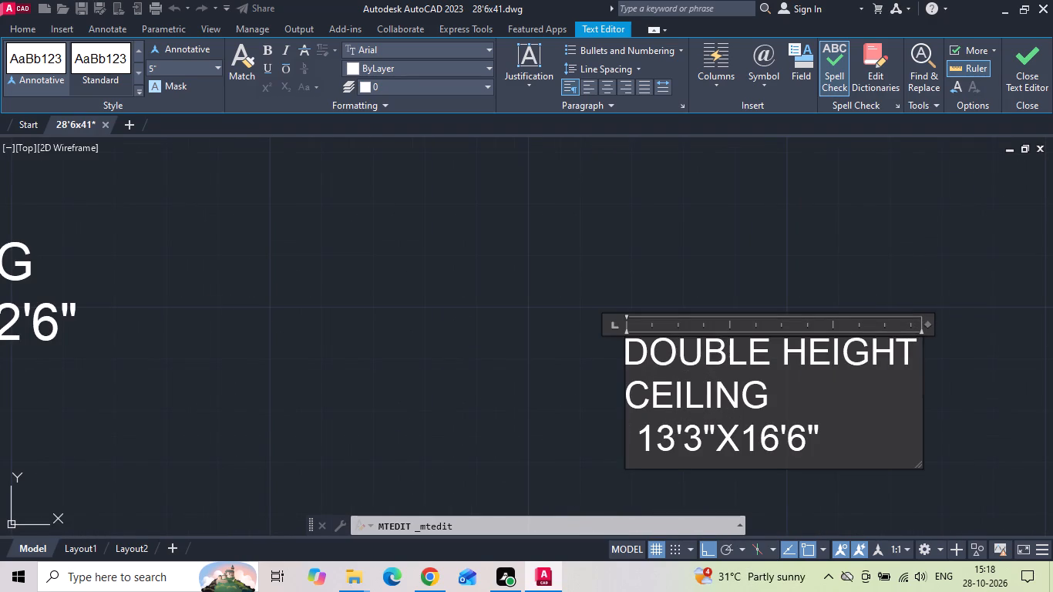
key("space")
key("space")
key("space")
left_click(644, 436)
key("space")
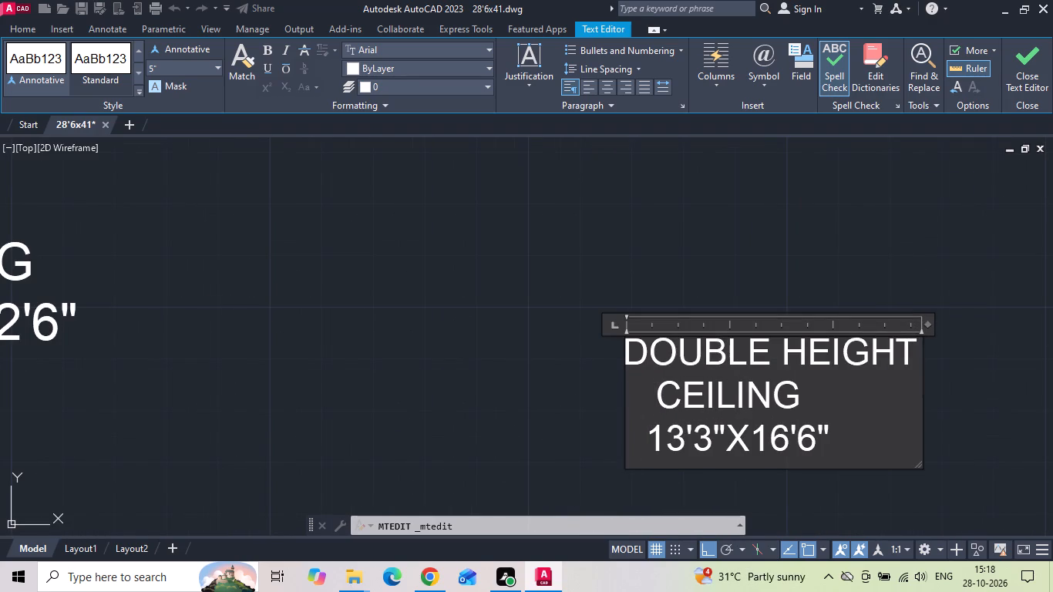
key("space")
key("space")
key("space")
key("space")
left_click(649, 390)
key("space")
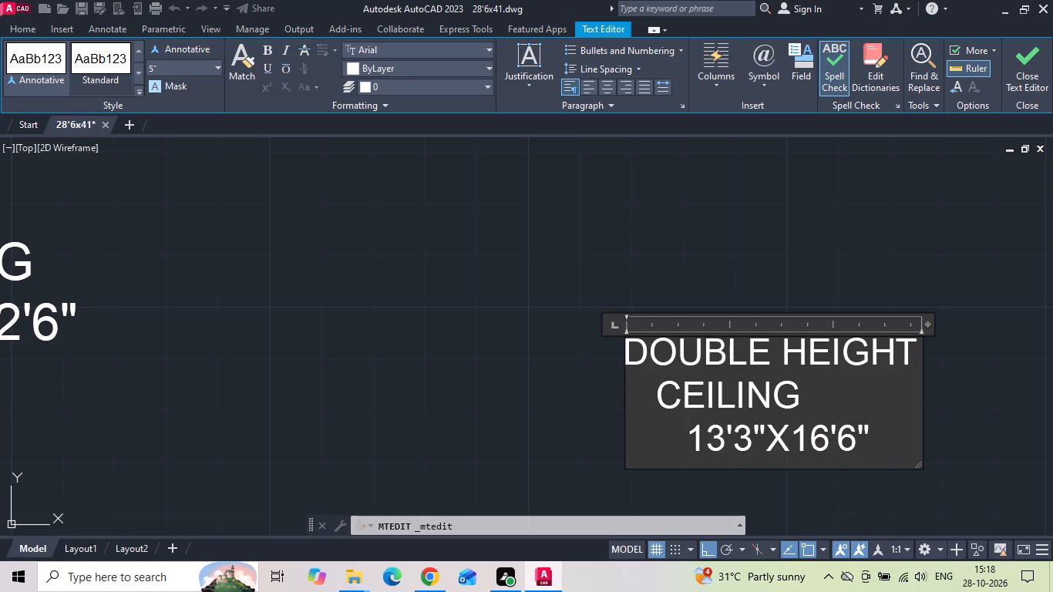
key("space")
key("space")
key("space")
key("space")
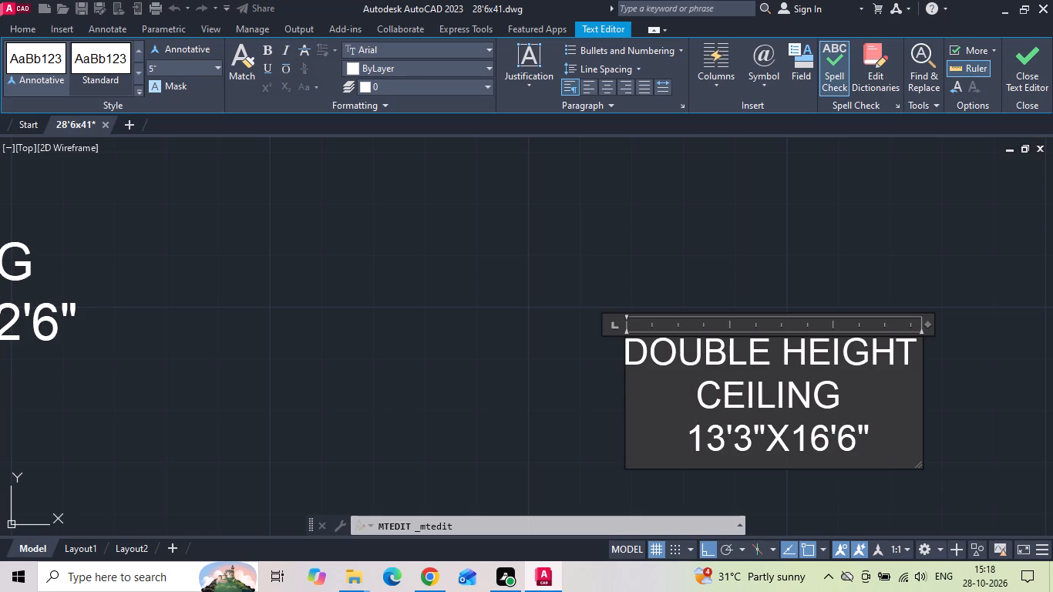
left_click(723, 262)
Copy the LIVING label straight down into the sitout area, between the front wall and the steps.
scroll(739, 288, "down", 4)
middle_click_drag(375, 313, 811, 314)
middle_click_drag(197, 300, 639, 300)
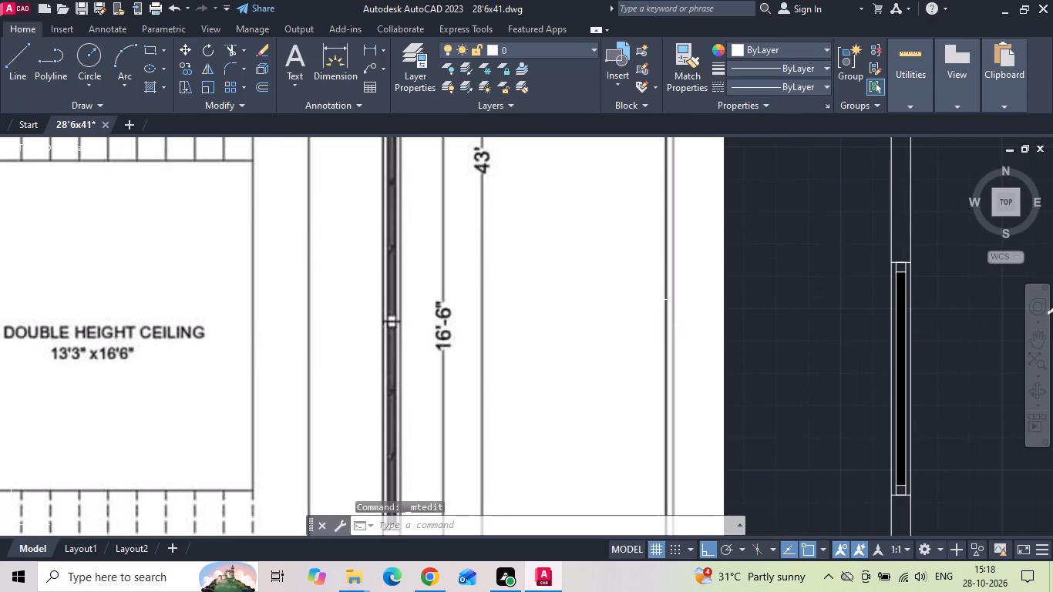
scroll(575, 304, "down", 2)
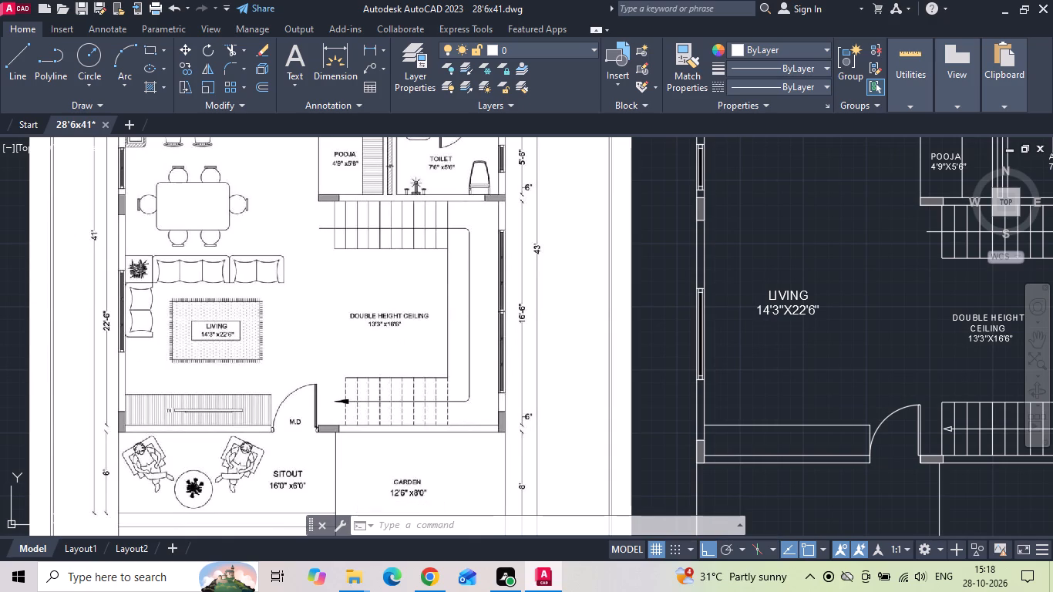
scroll(570, 304, "down", 2)
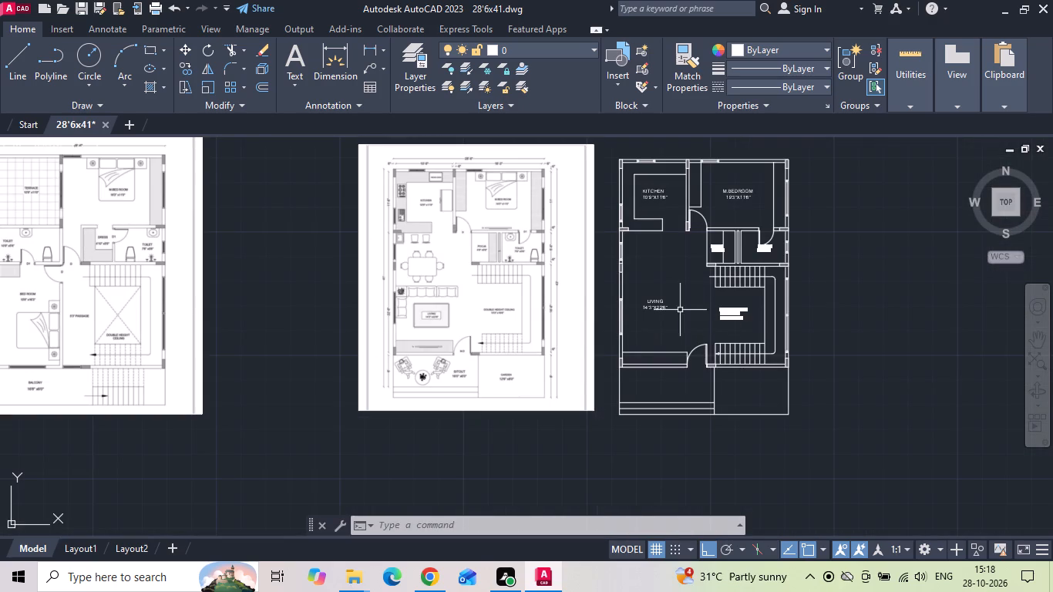
left_click(649, 307)
right_click(649, 307)
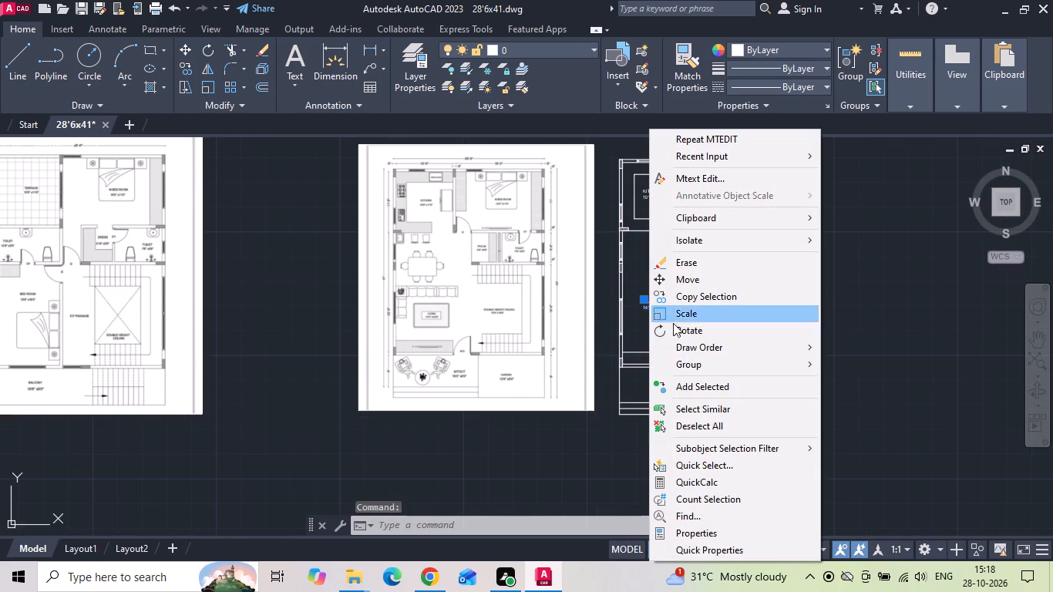
left_click(688, 292)
scroll(639, 308, "up", 1)
left_click_drag(641, 302, 644, 311)
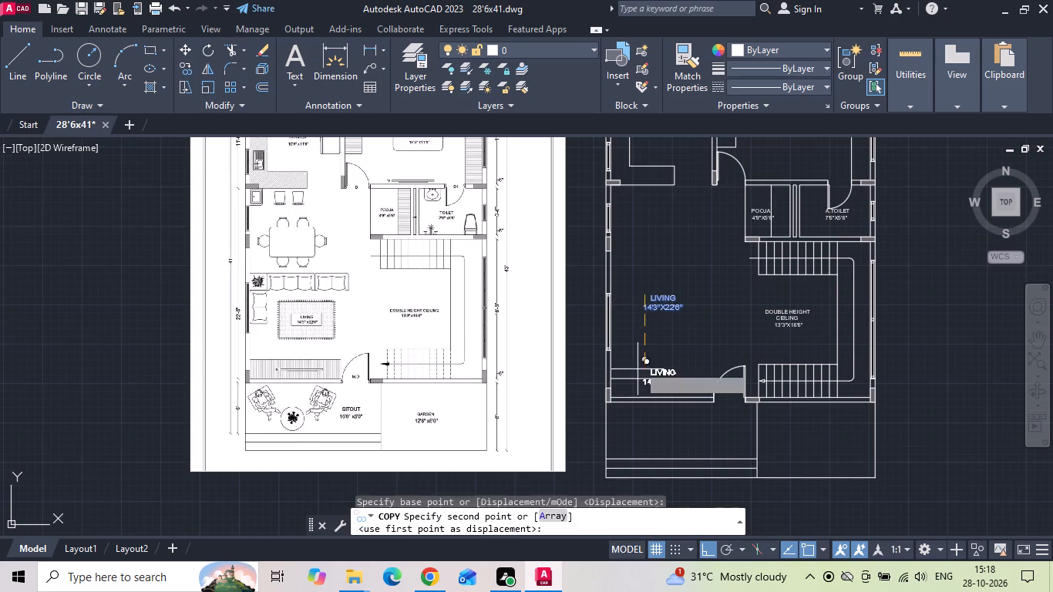
middle_click_drag(637, 399, 658, 275)
scroll(679, 297, "up", 2)
left_click(687, 312)
key("Escape")
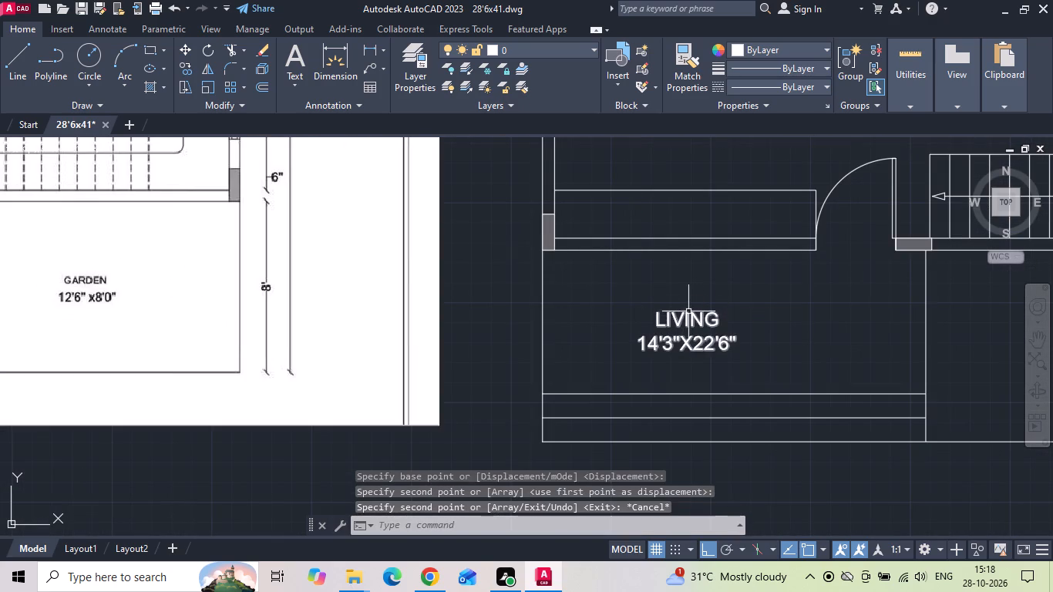
Change the first dimension in the sitout's copied LIVING label to 16'0".
scroll(688, 311, "down", 1)
double_click(685, 314)
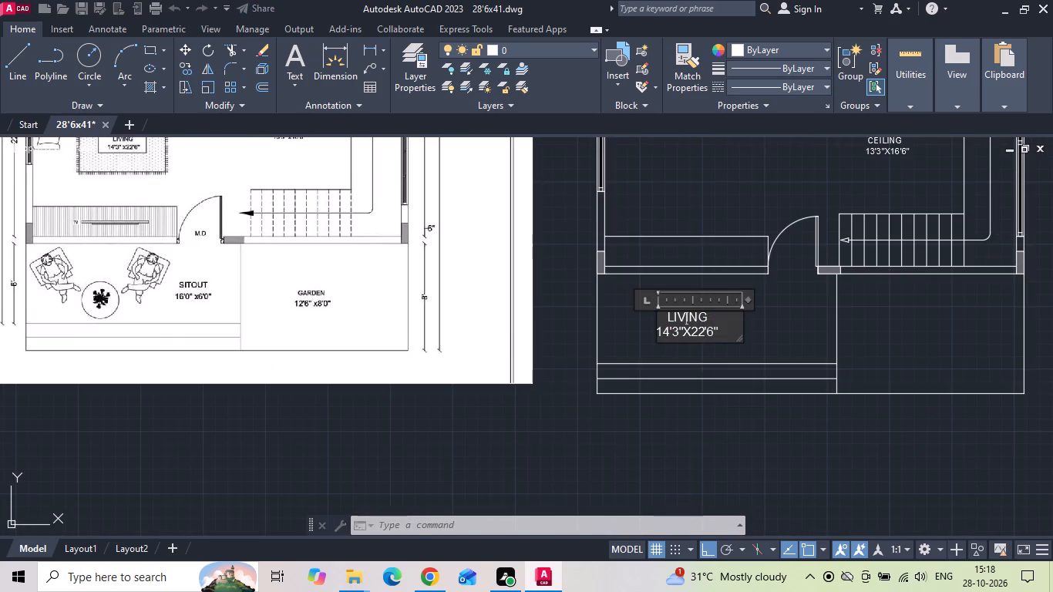
scroll(671, 337, "up", 2)
left_click(681, 332)
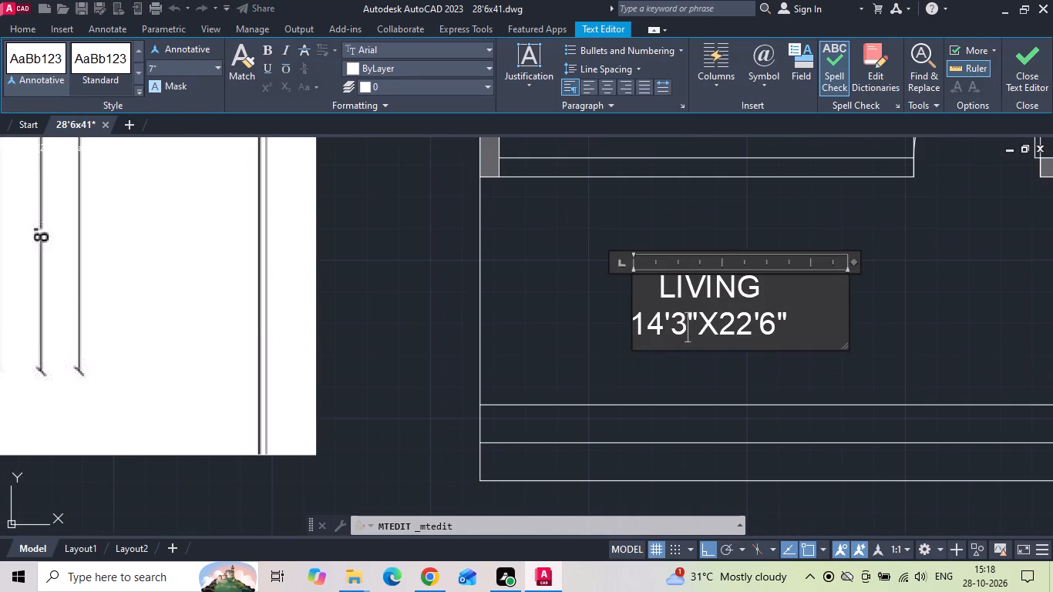
key("BackSpace")
key("0")
left_click(657, 331)
key("BackSpace")
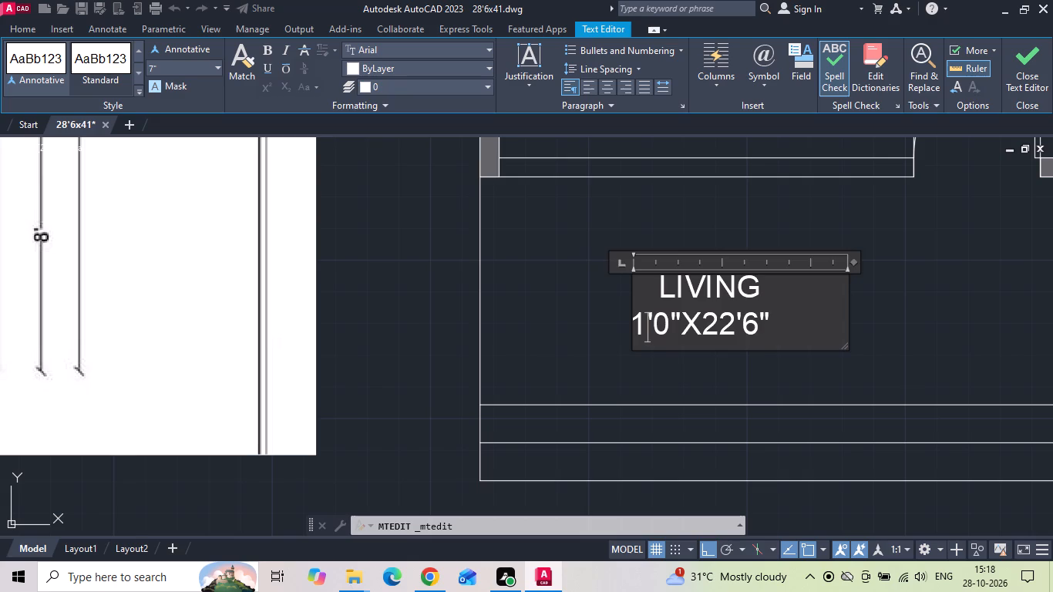
key("6")
Change the second dimension in the sitout's copied LIVING label so the size line reads 16'0"X6'0".
scroll(673, 341, "down", 2)
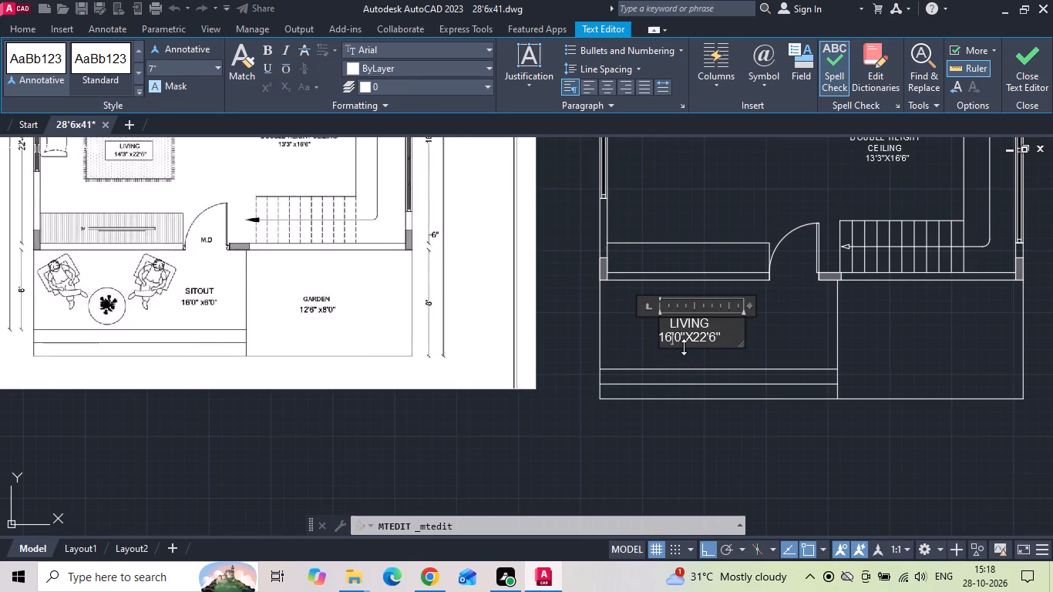
scroll(722, 334, "up", 2)
left_click(679, 345)
key("BackSpace")
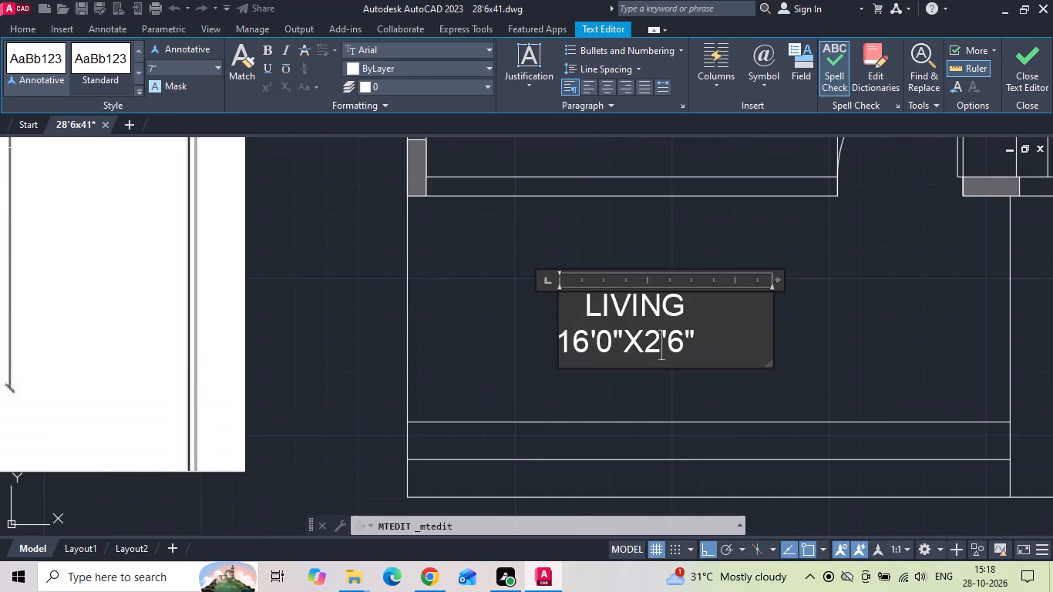
key("BackSpace")
key("6")
left_click(688, 348)
key("BackSpace")
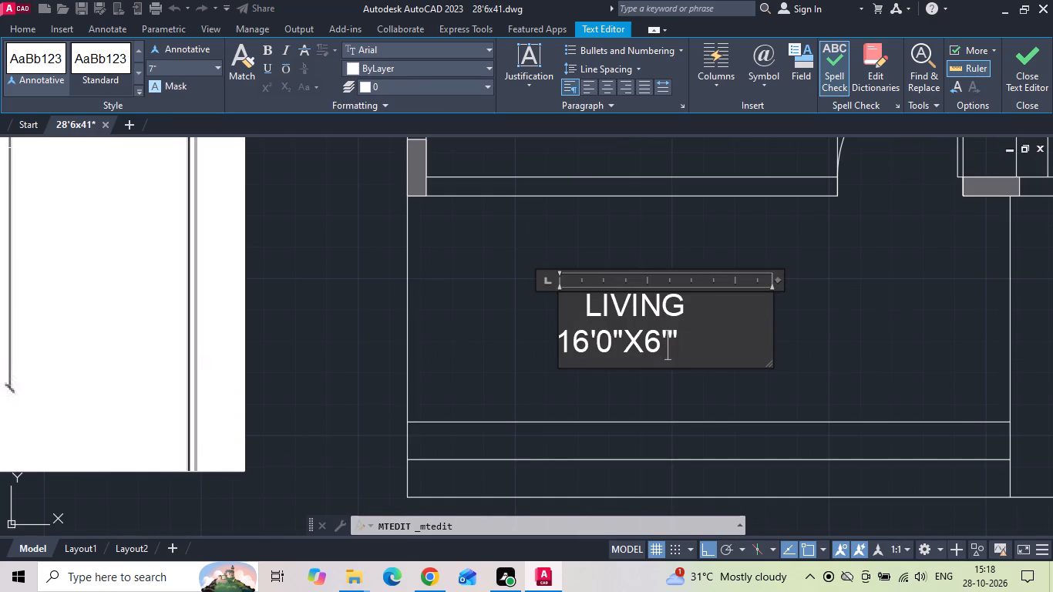
key("0")
Replace the name LIVING with SITOUT in the 16'0"X6'0" label and indent it with a space to centre it above the size.
left_click_drag(693, 318, 532, 315)
key("BackSpace")
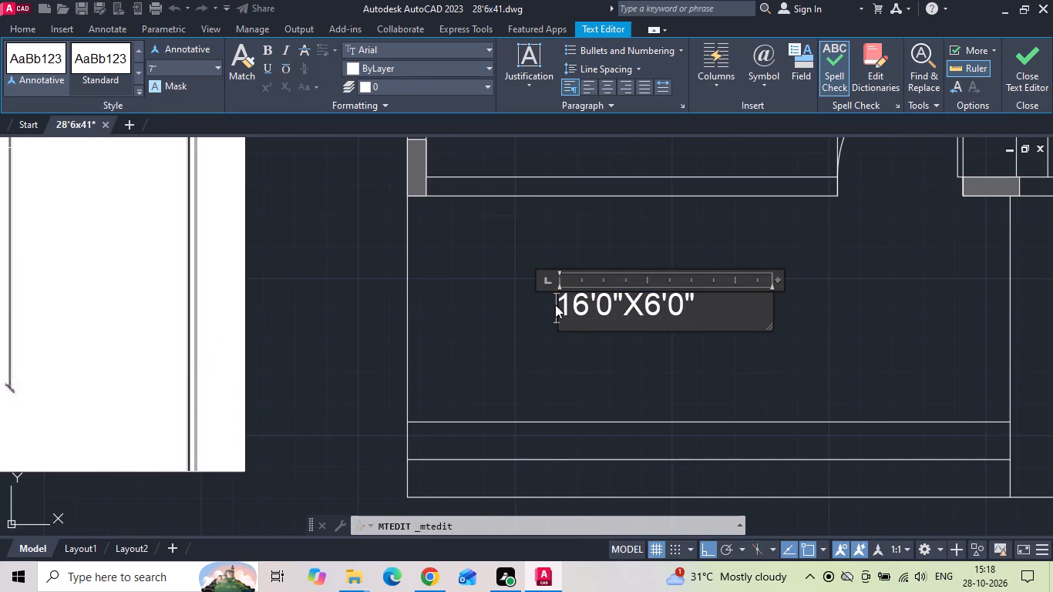
type("SITOUT")
key("Return")
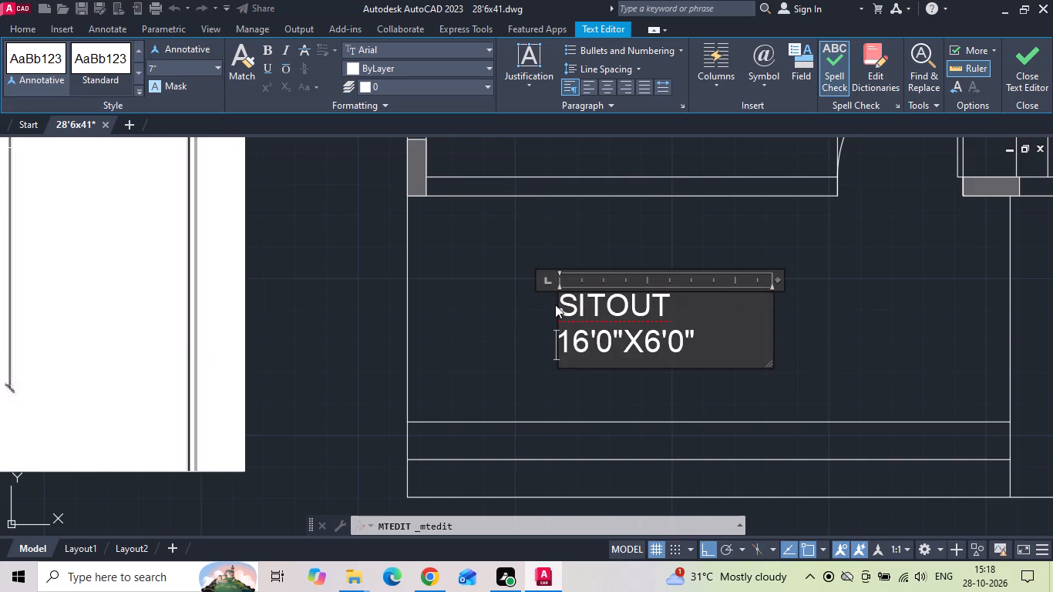
left_click(554, 304)
double_click(562, 300)
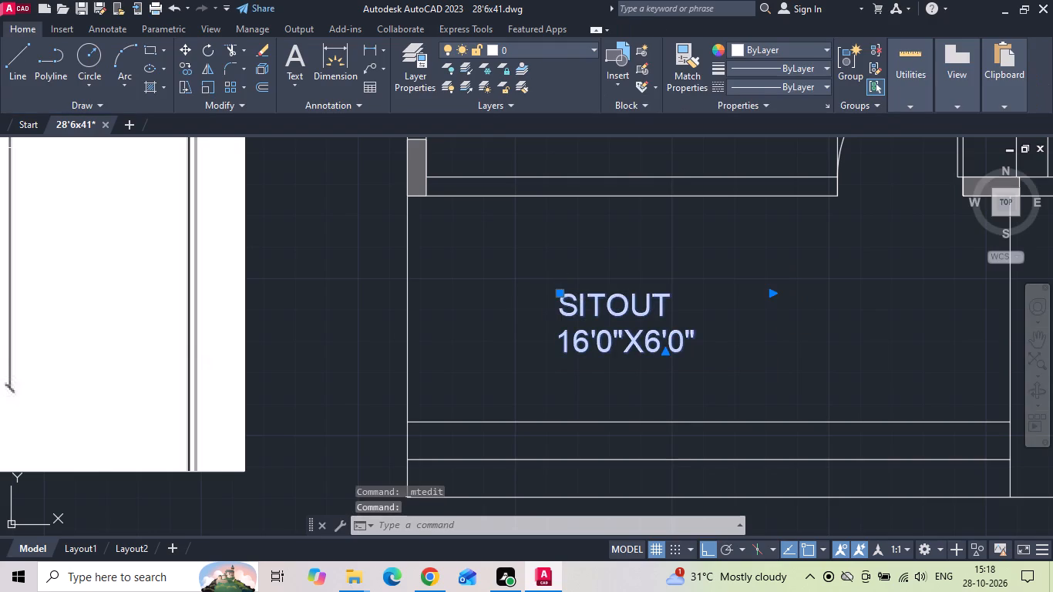
key("space")
left_click(523, 322)
Move the SITOUT label horizontally to the right, towards the middle of the sitout area.
left_click(591, 305)
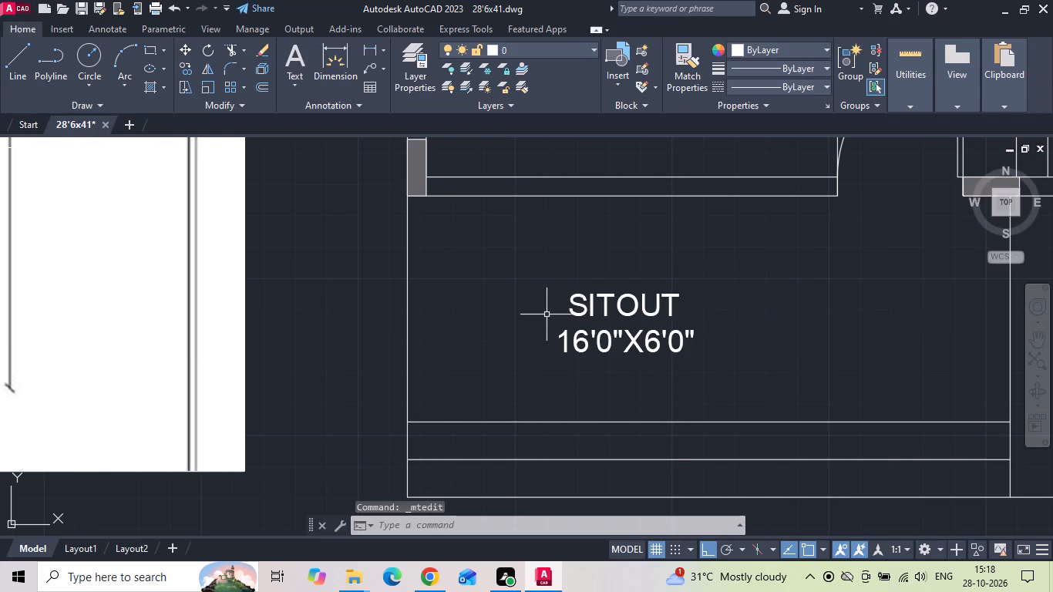
right_click(566, 257)
left_click(589, 281)
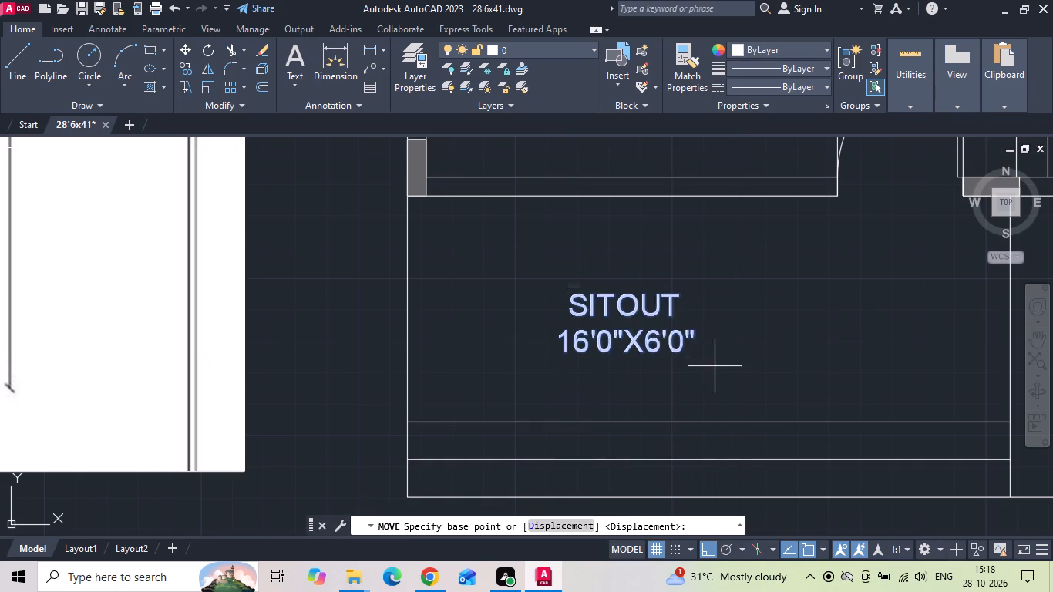
left_click_drag(712, 370, 730, 372)
left_click(838, 372)
Copy the SITOUT label horizontally to the right into the garden area beside the sitout.
left_click(802, 347)
left_click(674, 288)
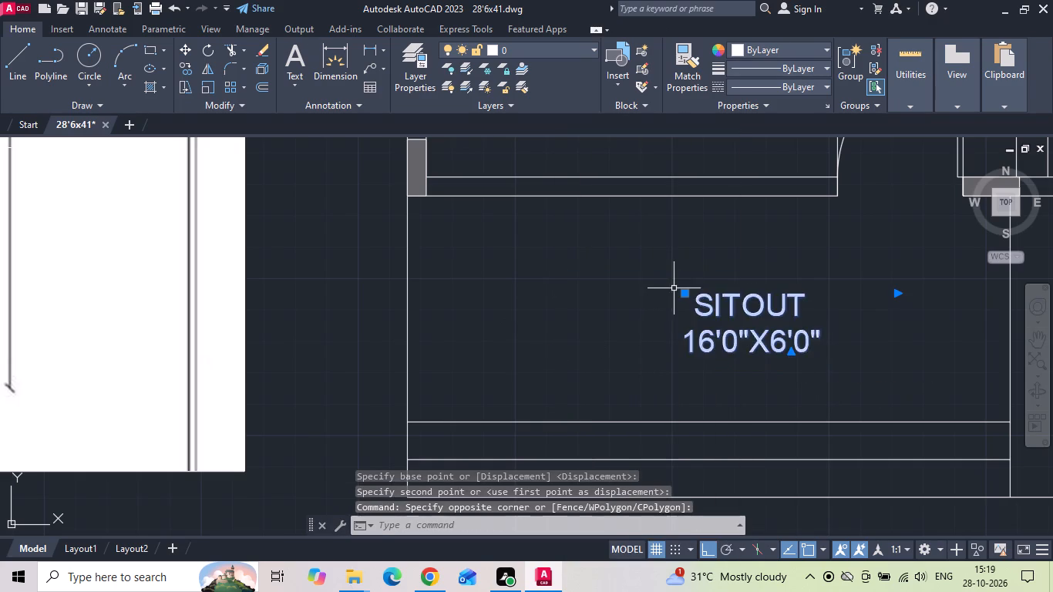
right_click(672, 288)
left_click(705, 301)
scroll(641, 348, "down", 2)
left_click_drag(649, 345, 680, 351)
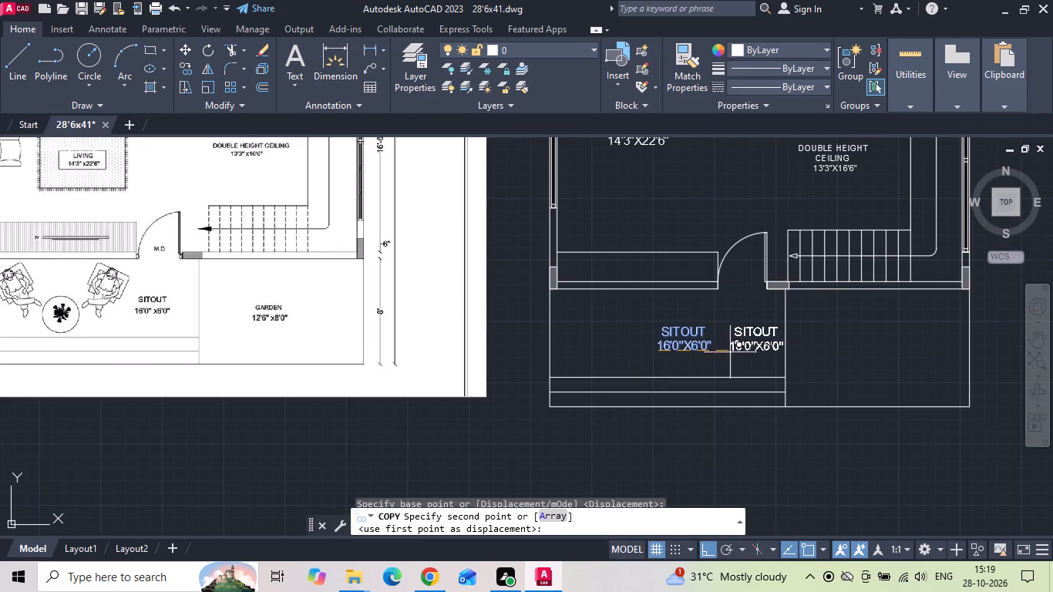
left_click(841, 351)
key("Escape")
Change the size line of the copied SITOUT label in the garden area to 12'6"X8'0".
scroll(891, 341, "up", 2)
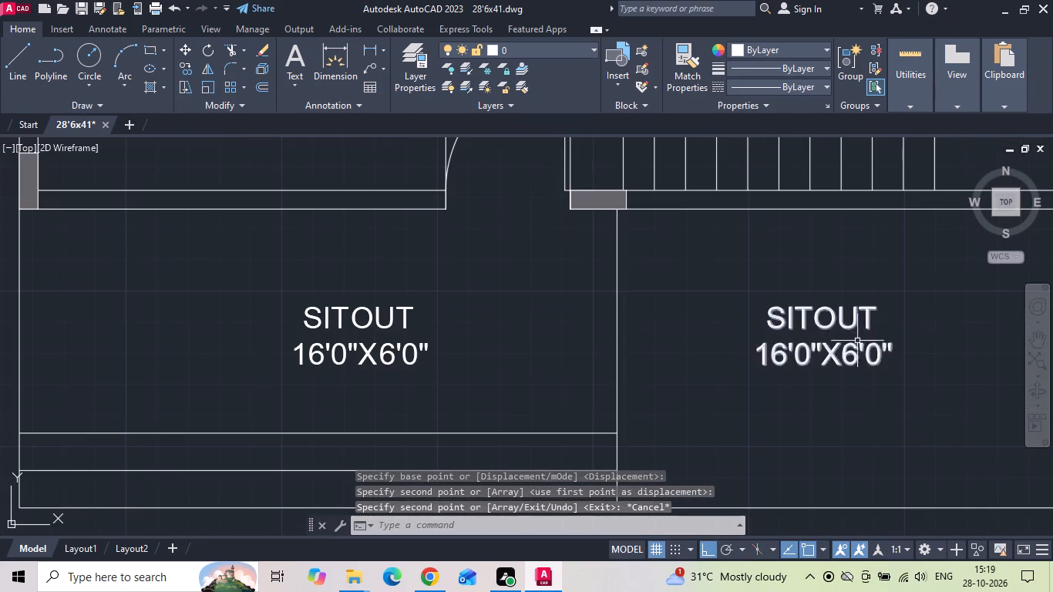
double_click(782, 352)
scroll(782, 358, "down", 2)
middle_click_drag(2, 316, 190, 320)
middle_click_drag(190, 320, 0, 313)
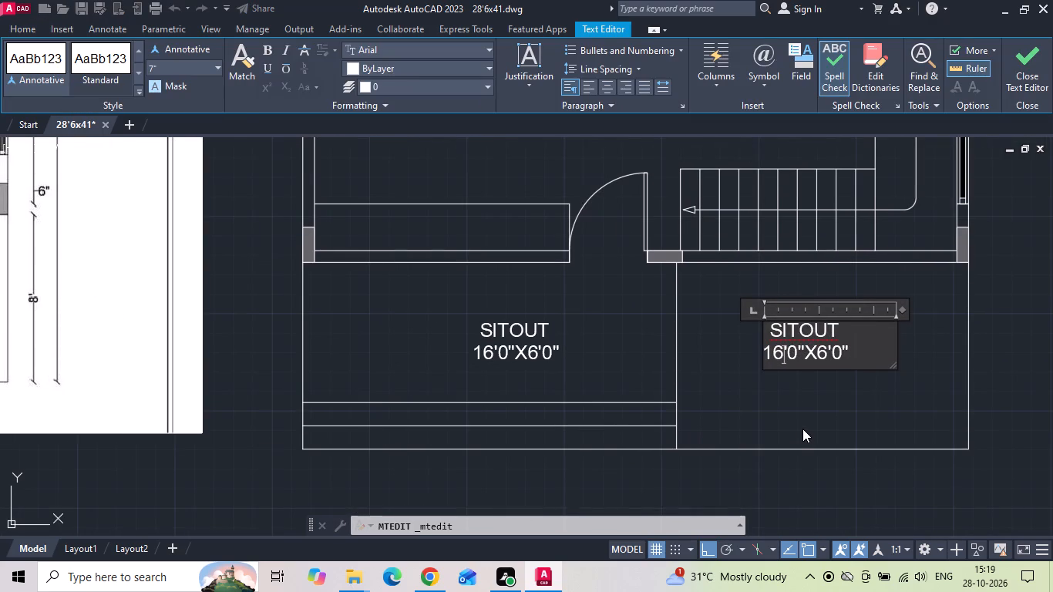
key("BackSpace")
key("2")
left_click(799, 350)
key("BackSpace")
key("6")
scroll(819, 350, "up", 1)
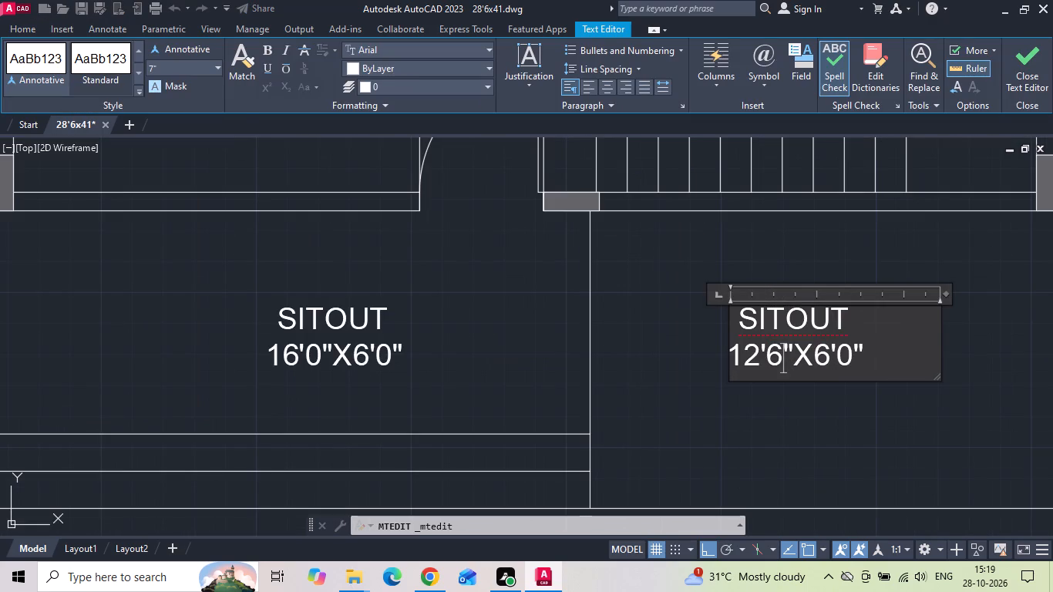
left_click(829, 362)
key("BackSpace")
key("8")
Replace the name SITOUT with GARDEN in the 12'6"X8'0" label and finish editing it.
left_click_drag(862, 325, 376, 320)
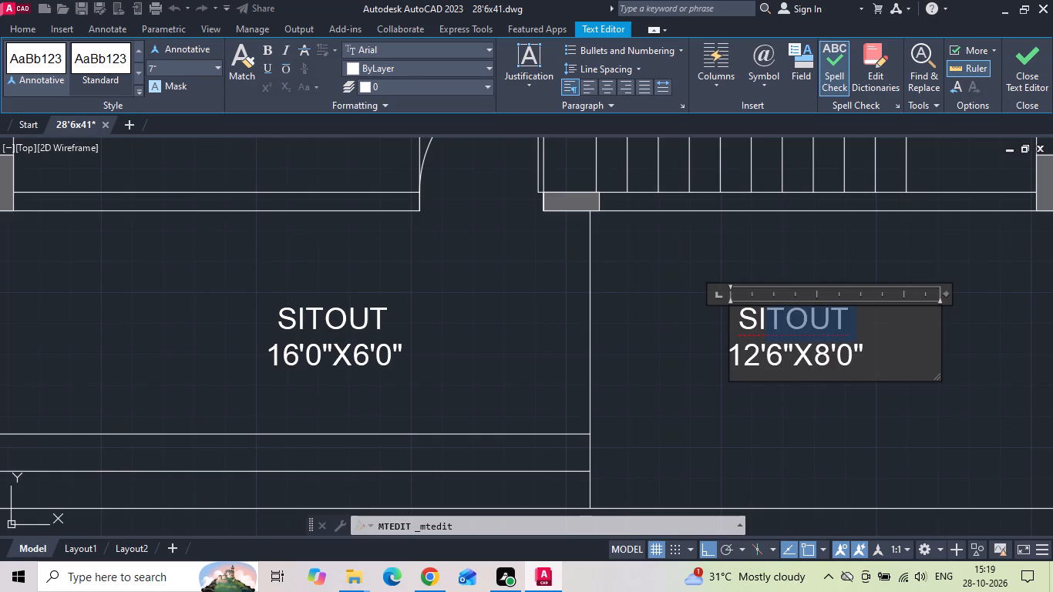
left_click_drag(376, 320, 375, 320)
key("BackSpace")
type("GARDEN")
key("Return")
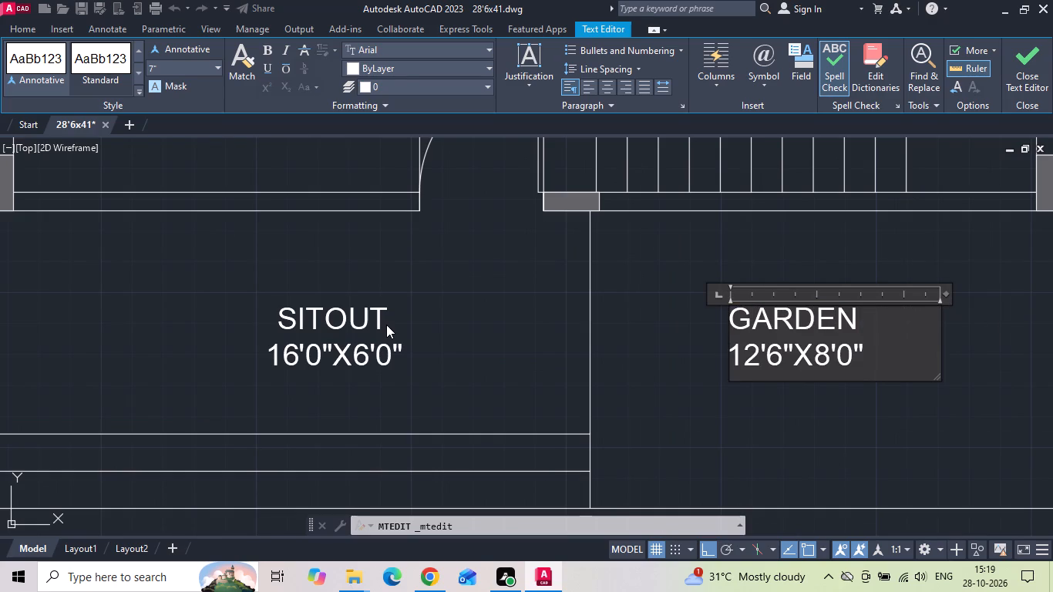
left_click(656, 387)
Move the GARDEN label slightly right to centre it in the garden area.
scroll(655, 388, "down", 1)
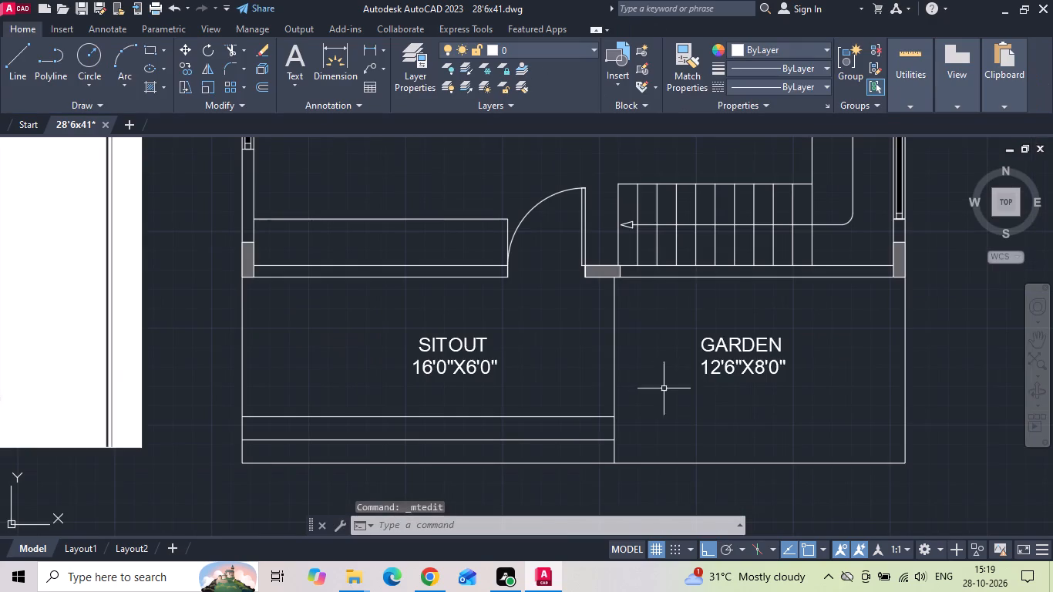
left_click(725, 369)
right_click(715, 353)
left_click(765, 274)
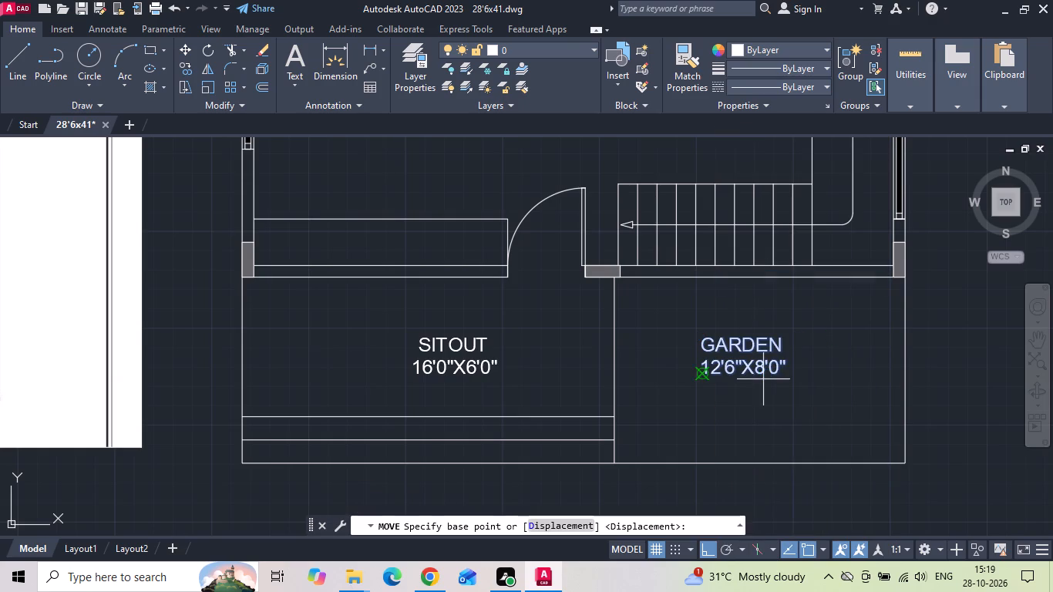
left_click(755, 399)
left_click(786, 402)
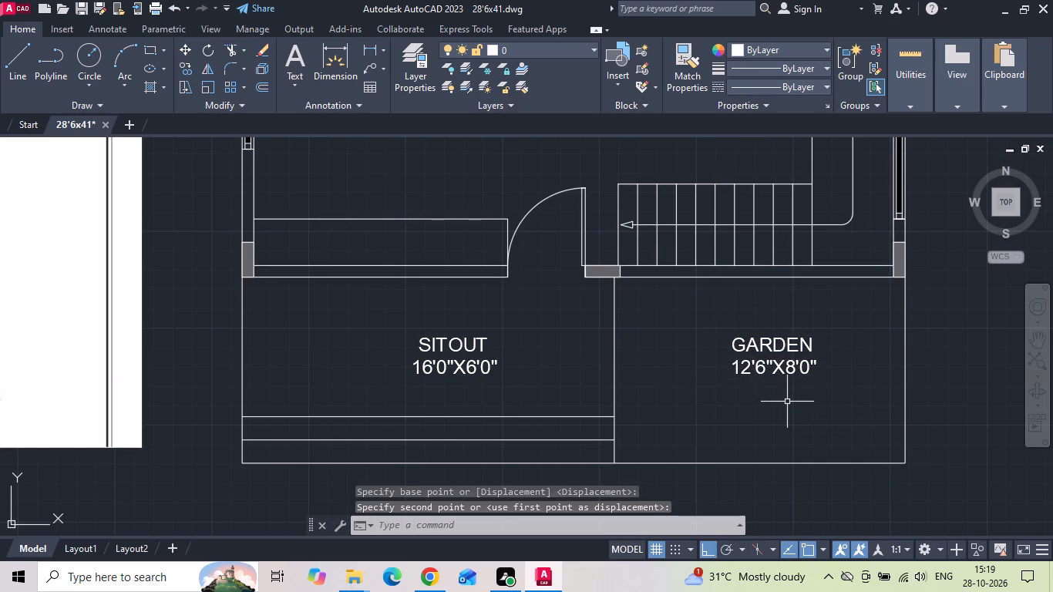
Save the drawing.
key("ctrl+s")
key("ctrl+s")
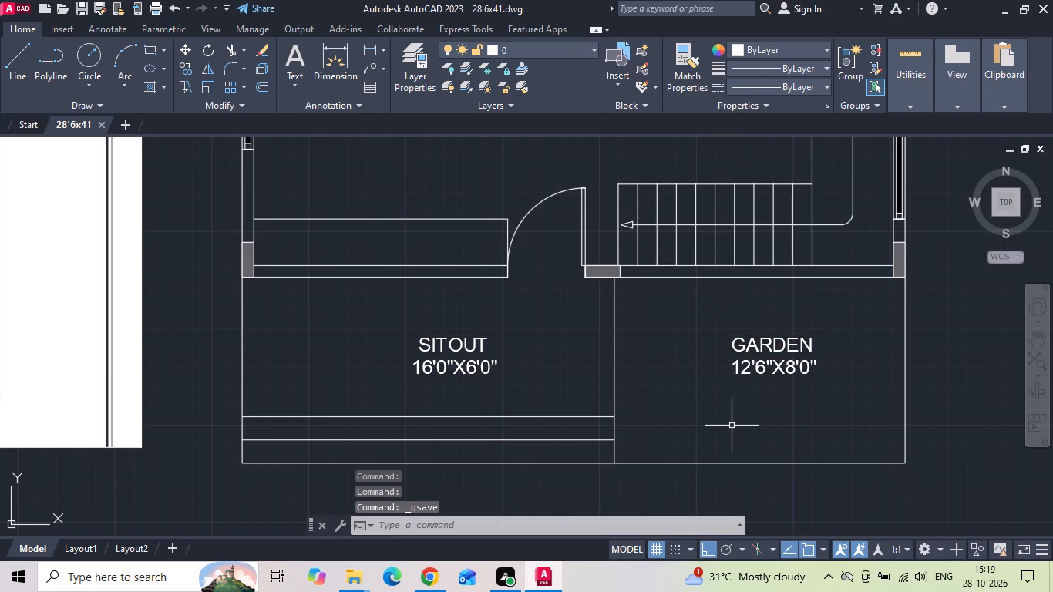
key("ctrl+s")
key("ctrl+s")
Move the first-floor reference image horizontally to the left, widening the gap to the ground-floor reference image.
scroll(743, 413, "down", 3)
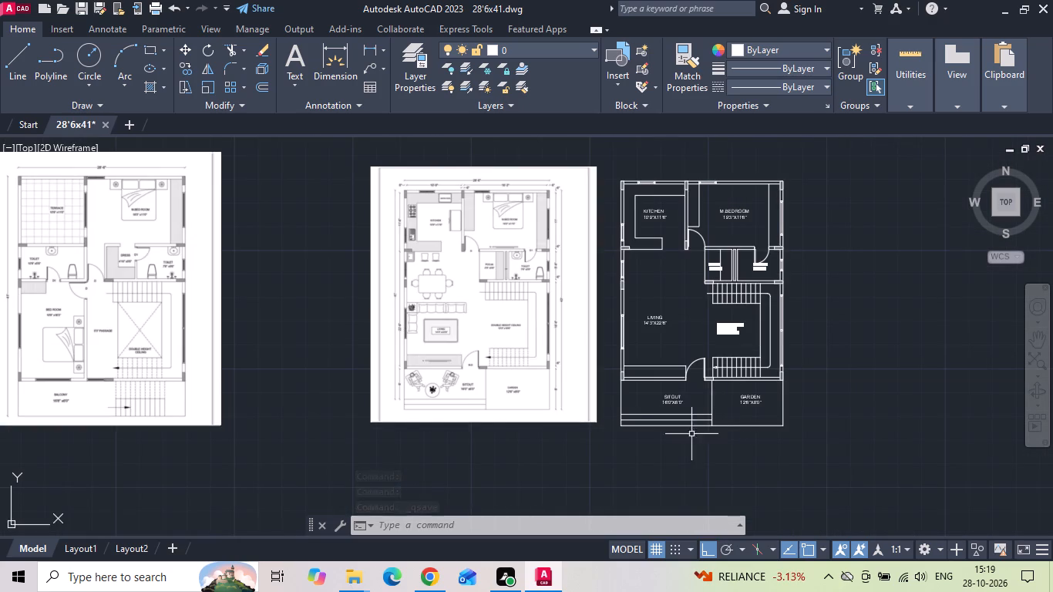
scroll(616, 388, "down", 1)
left_click_drag(409, 345, 372, 343)
left_click(308, 341)
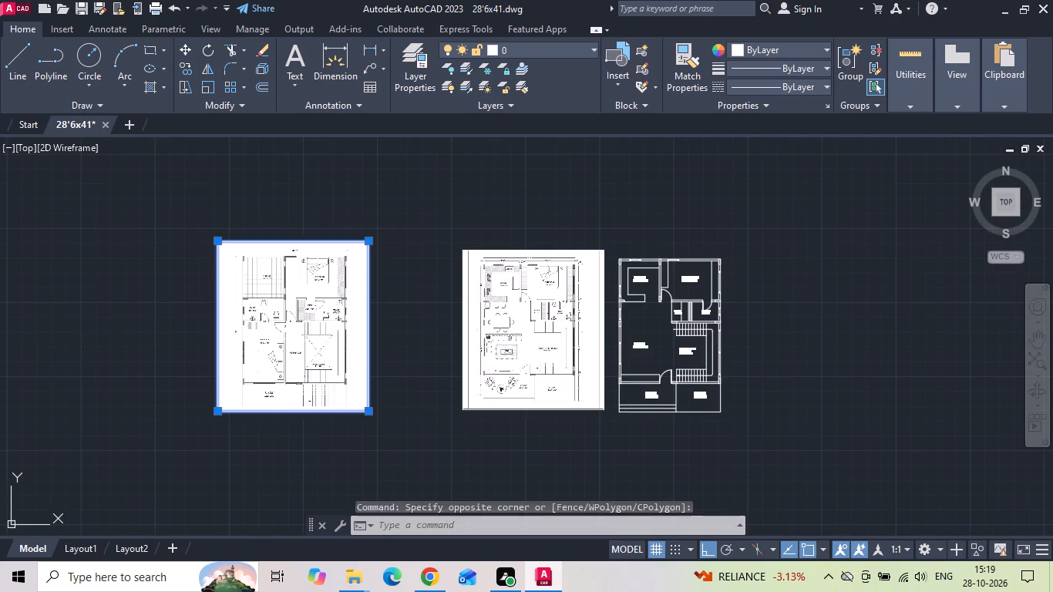
right_click(305, 338)
left_click(353, 285)
left_click(387, 447)
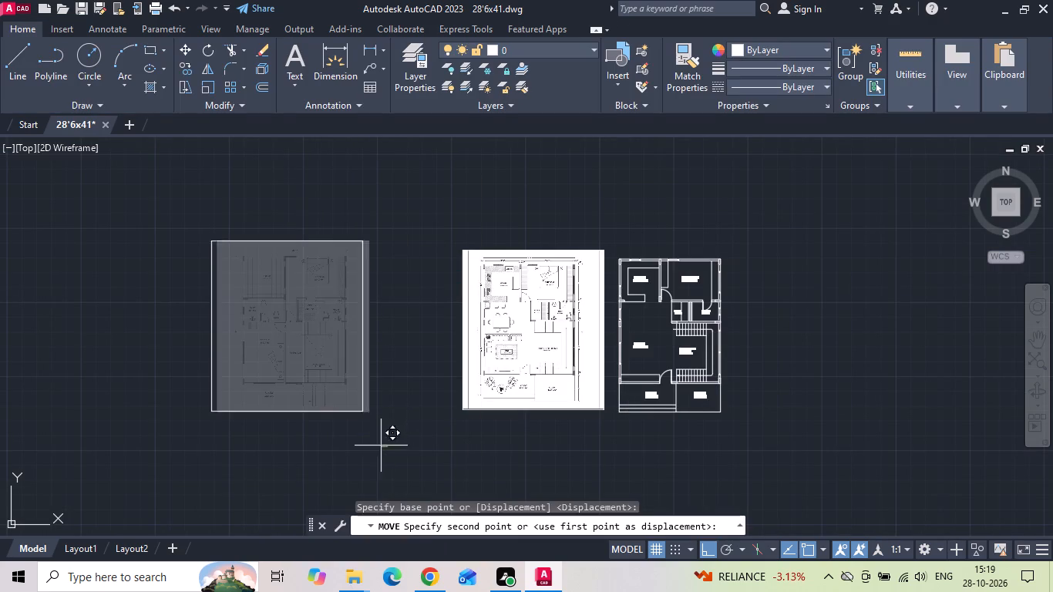
left_click(335, 439)
Copy the whole labelled ground-floor plan straight left into the gap between the two reference images.
left_click(616, 429)
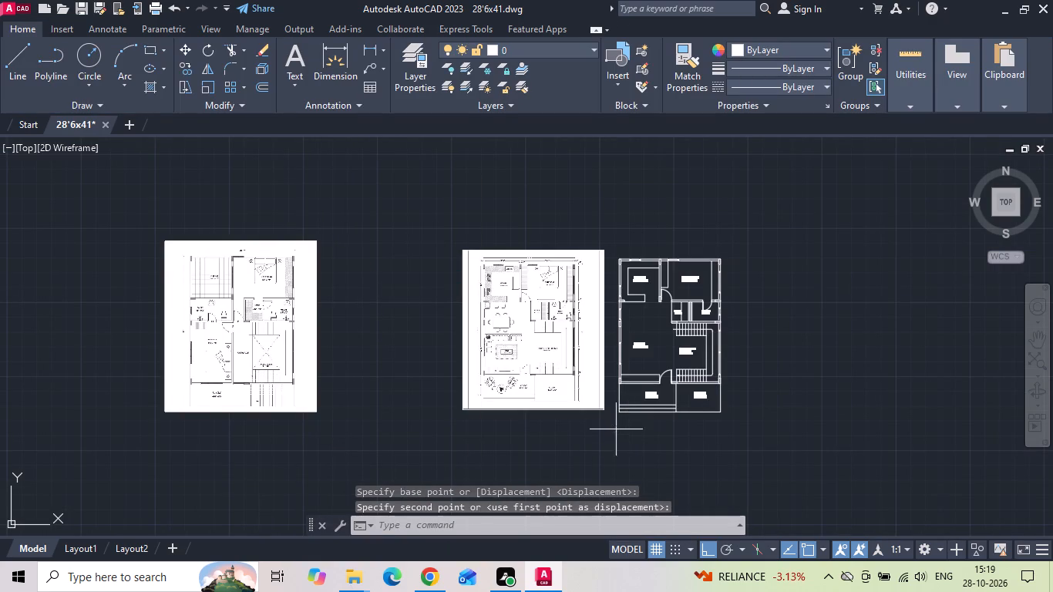
left_click(746, 238)
right_click(744, 244)
left_click(761, 323)
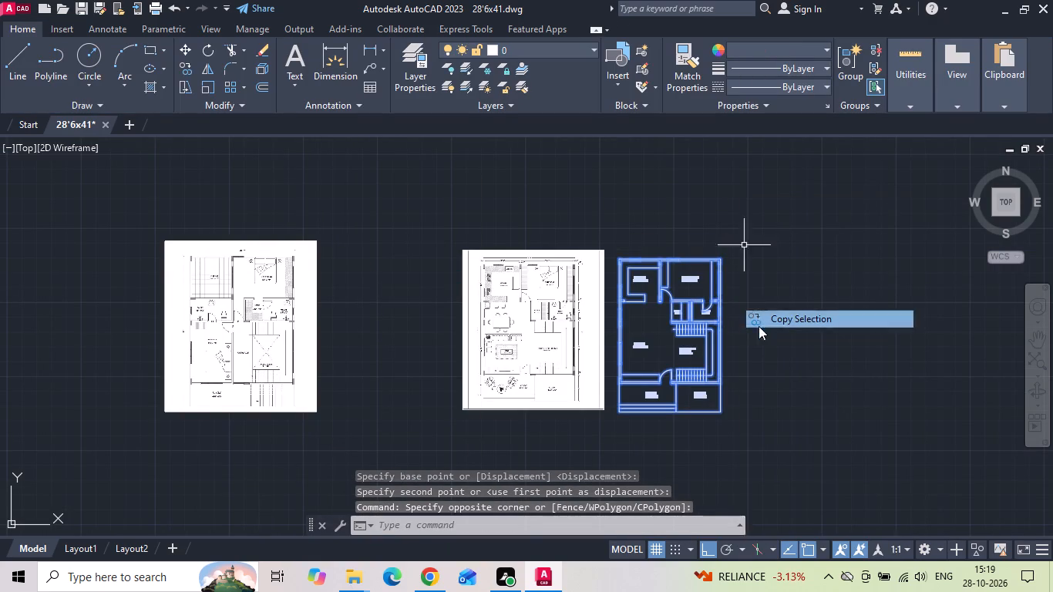
left_click_drag(705, 345, 651, 354)
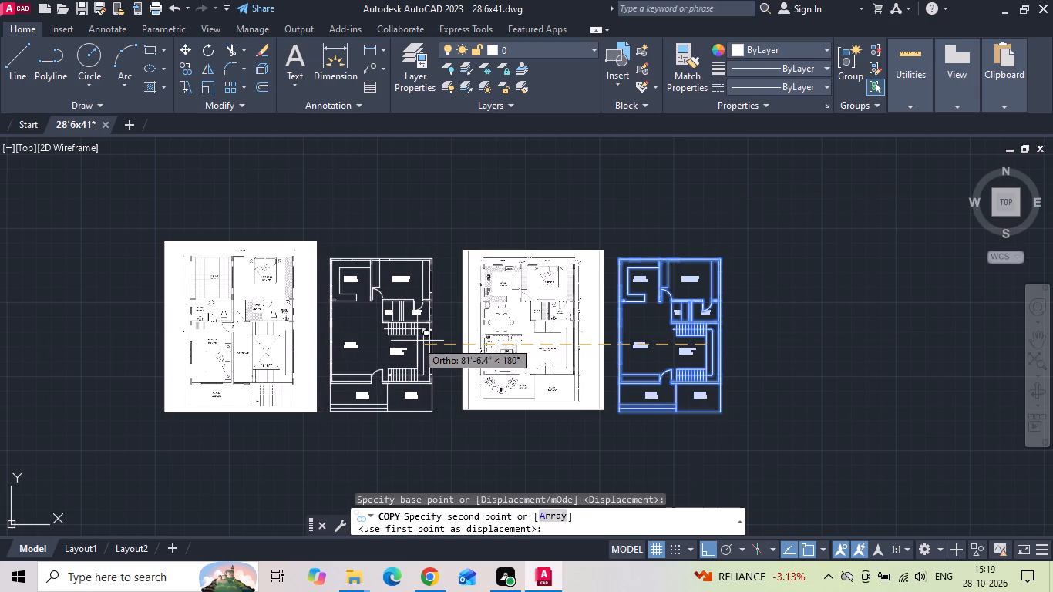
left_click(418, 341)
key("Escape")
Delete the SITOUT label from the copied plan beside the first-floor reference.
scroll(261, 277, "up", 2)
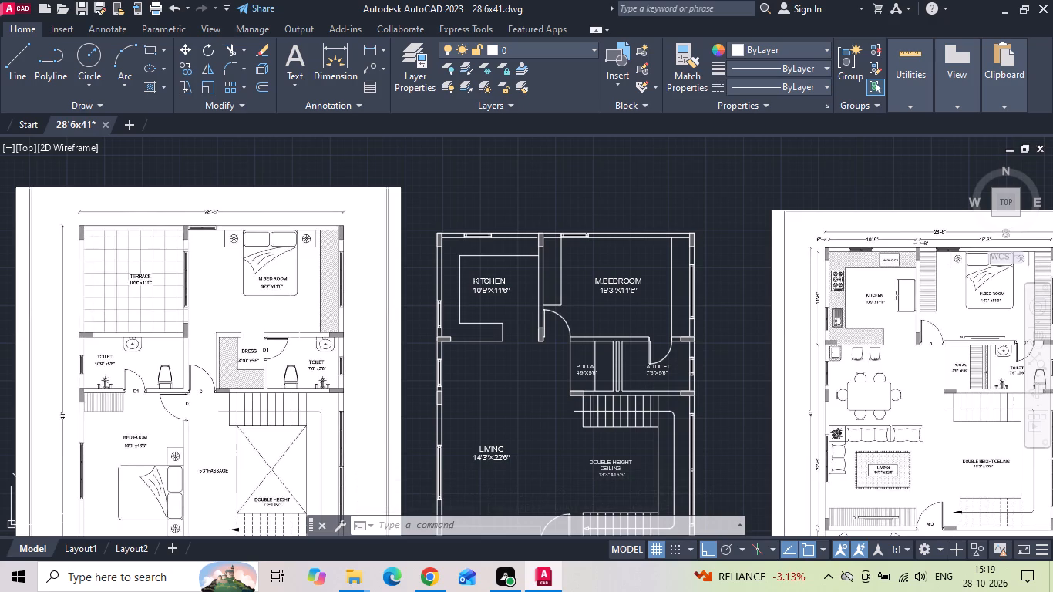
middle_click_drag(300, 342, 329, 257)
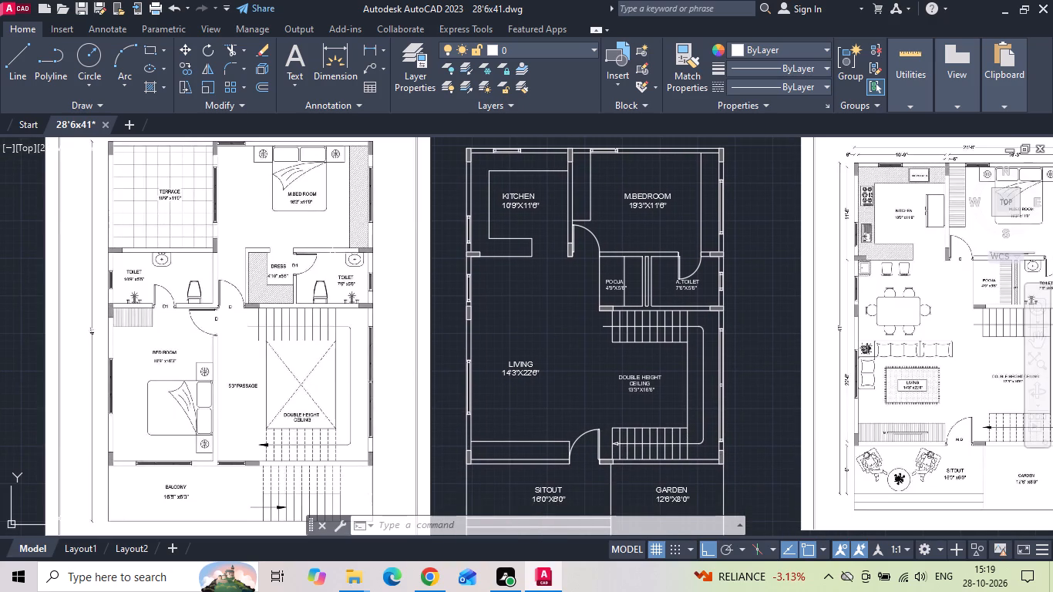
middle_click_drag(325, 341, 345, 273)
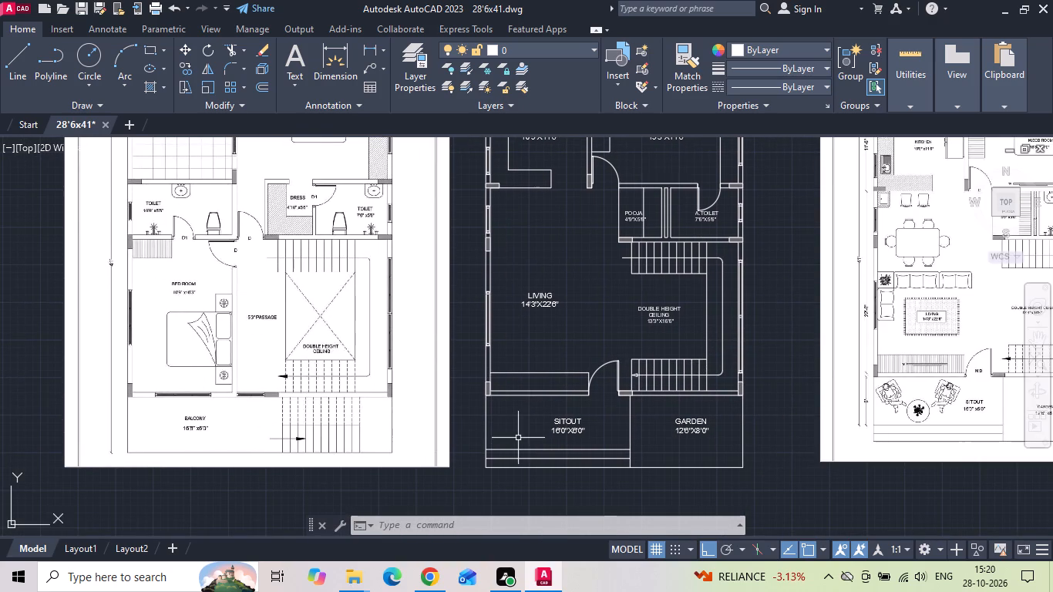
left_click(557, 429)
key("Delete")
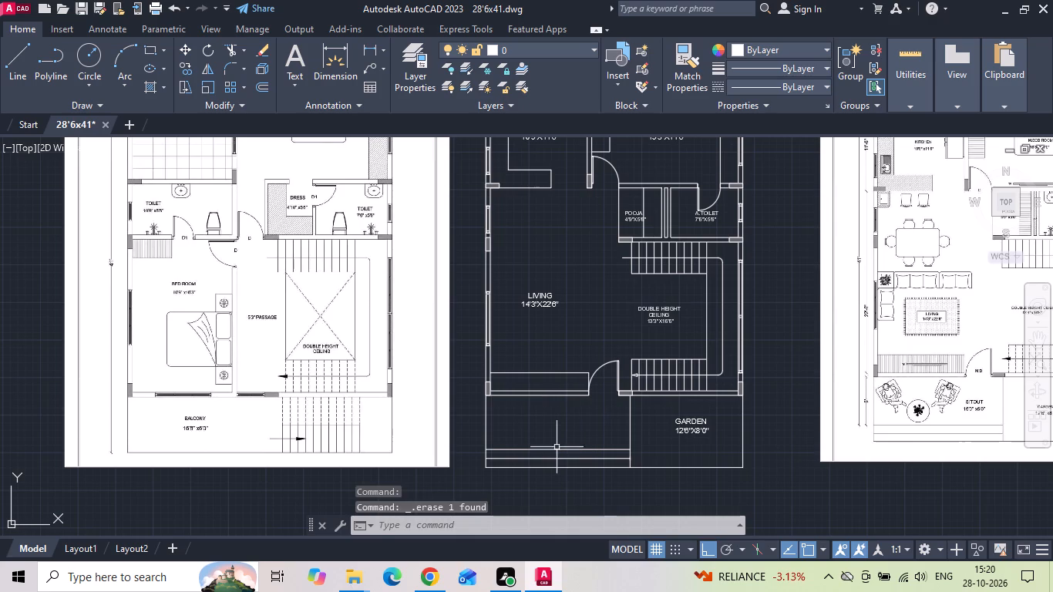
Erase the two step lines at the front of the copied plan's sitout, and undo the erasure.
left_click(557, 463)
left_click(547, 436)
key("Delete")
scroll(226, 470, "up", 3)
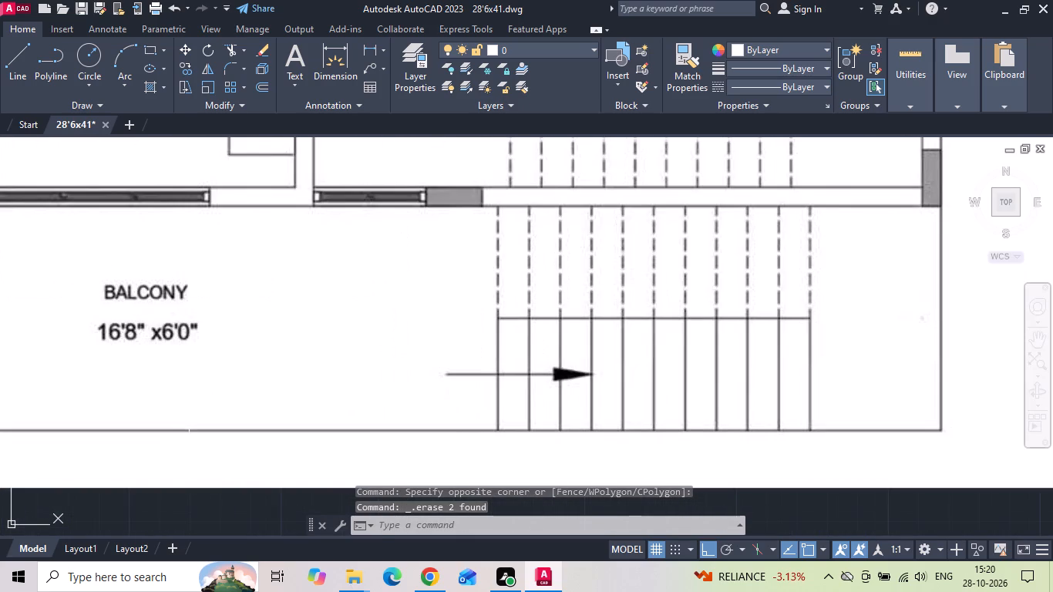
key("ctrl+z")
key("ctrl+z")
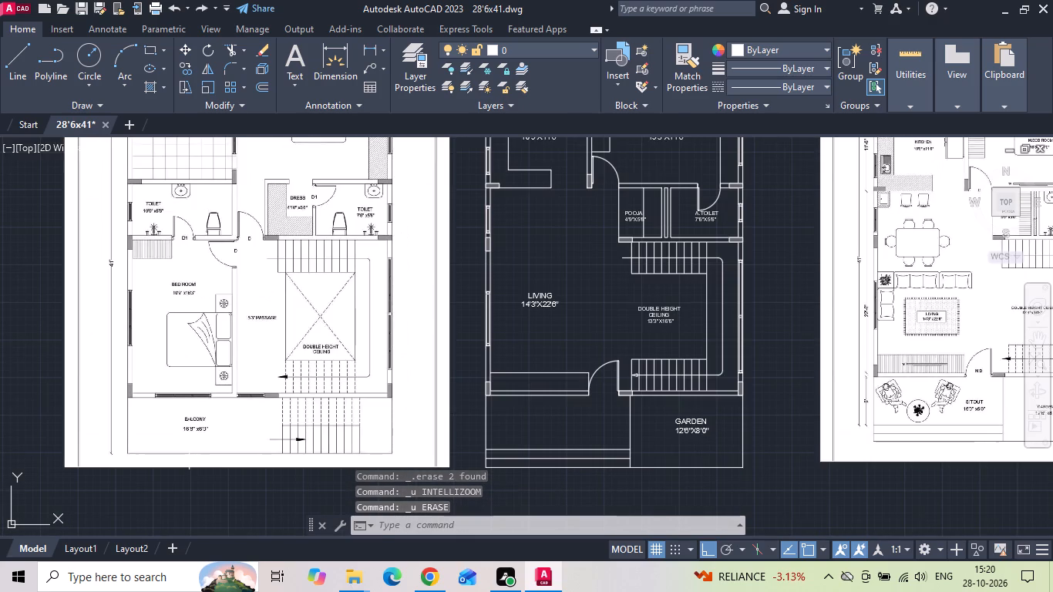
Extend the upper step line of the copied plan's sitout across the garden area to the outer boundary line.
scroll(604, 476, "up", 2)
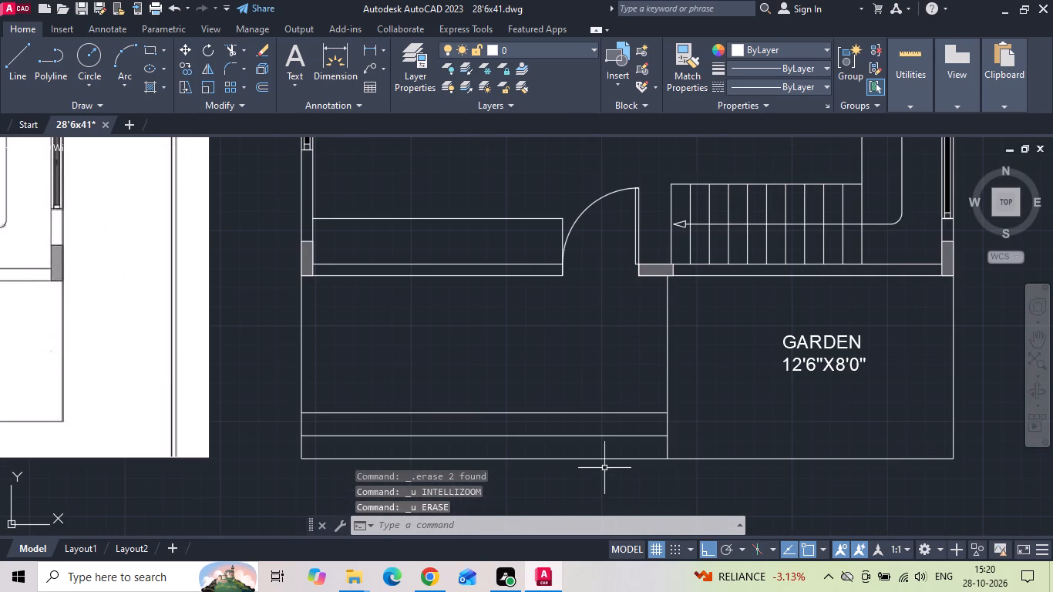
key("e")
key("x")
key("space")
left_click_drag(636, 418, 640, 404)
left_click(651, 391)
scroll(649, 403, "down", 2)
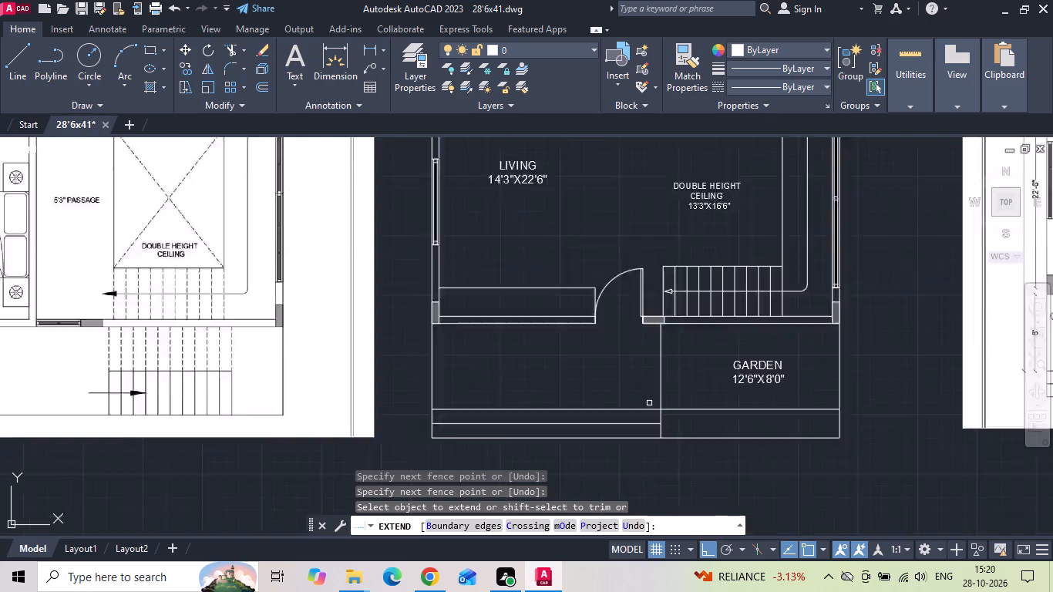
Trim away the remaining step lines, boundary sides and divider below the extended front line of the copied plan.
key("Escape")
scroll(678, 412, "up", 2)
left_click_drag(661, 412, 614, 434)
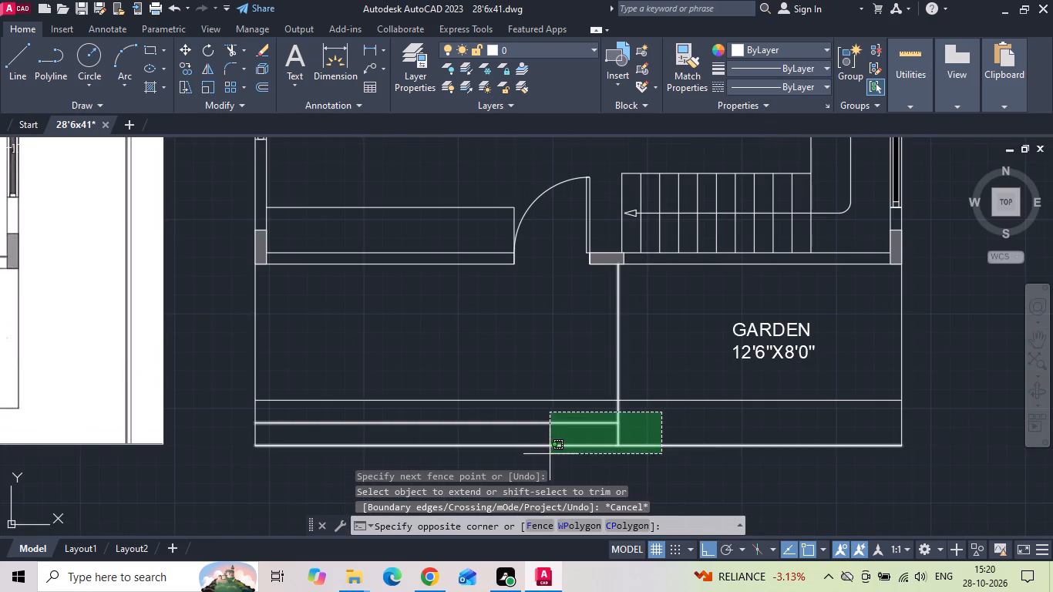
key("Escape")
type("TR")
key("space")
left_click_drag(583, 413, 661, 411)
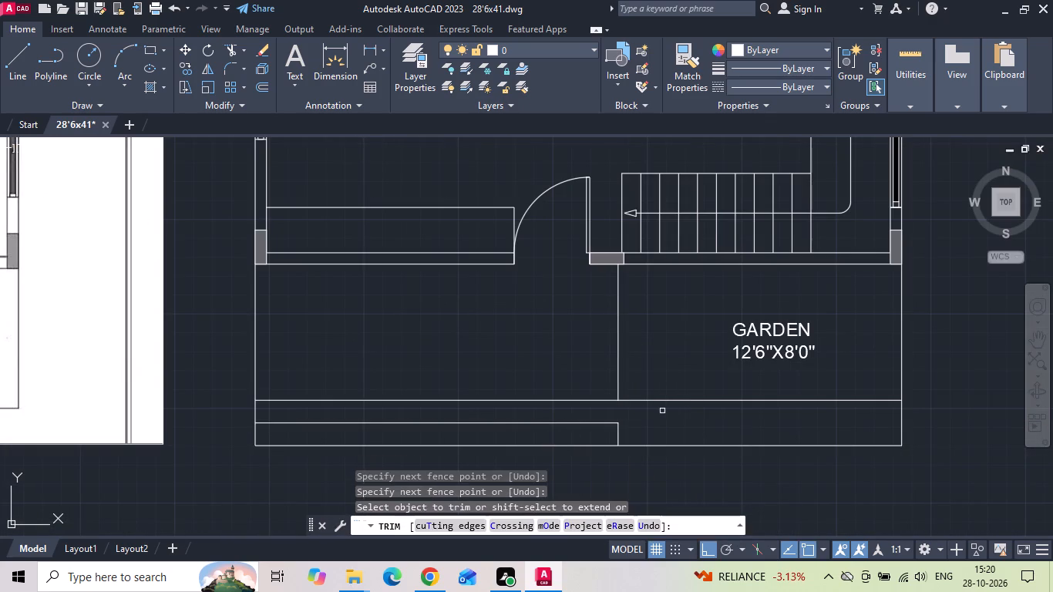
left_click_drag(927, 416, 864, 417)
left_click_drag(250, 411, 300, 451)
left_click_drag(265, 431, 207, 440)
left_click_drag(419, 446, 689, 450)
scroll(718, 419, "down", 2)
key("Escape")
Move the GARDEN label of the copied plan straight left into the former sitout area.
left_click(737, 387)
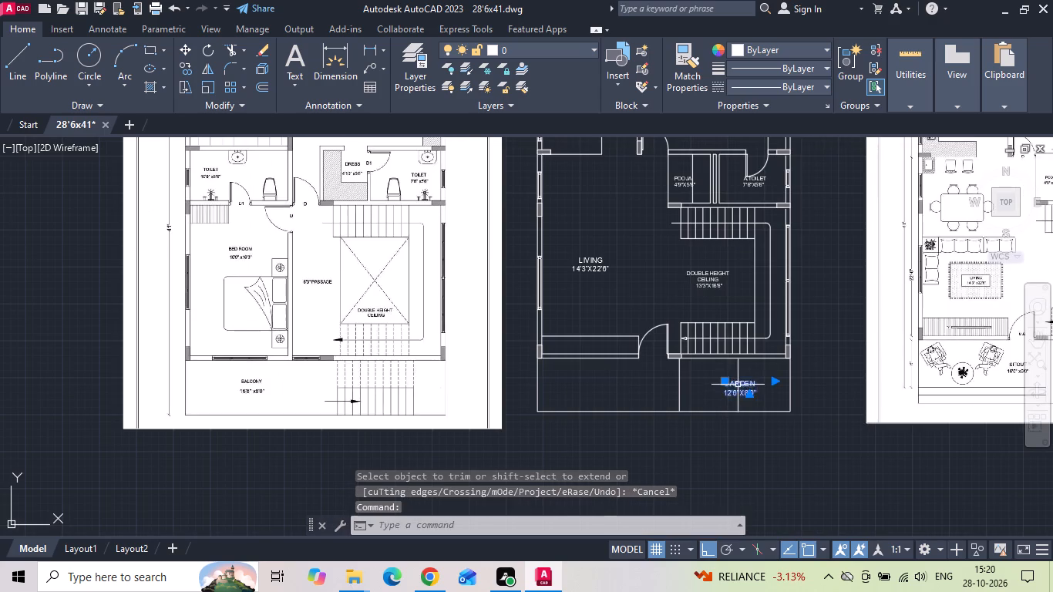
right_click(738, 385)
left_click(794, 284)
scroll(745, 392, "up", 1)
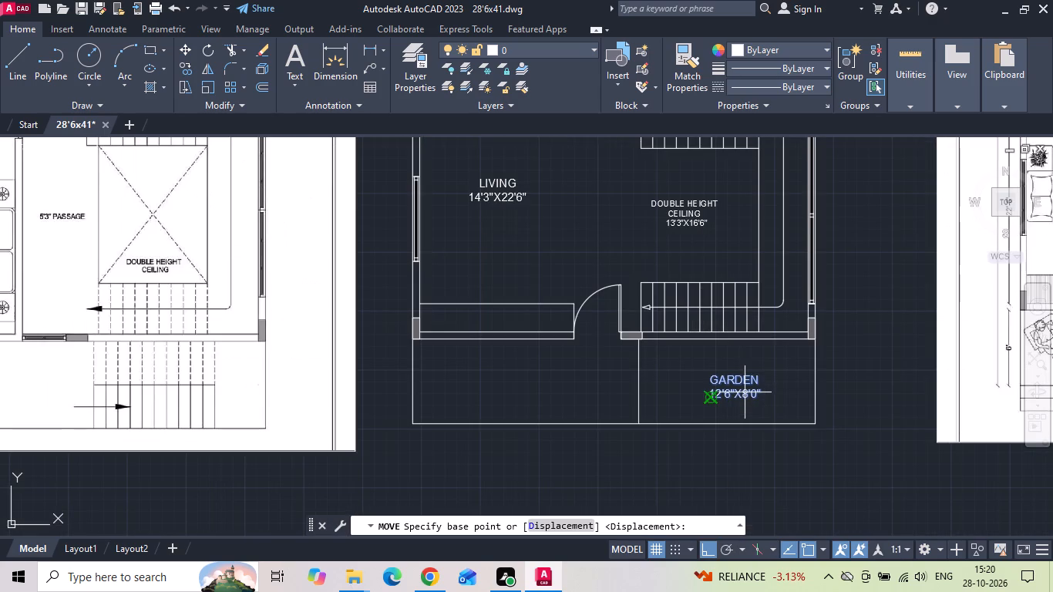
left_click(745, 392)
left_click(493, 392)
scroll(487, 392, "down", 2)
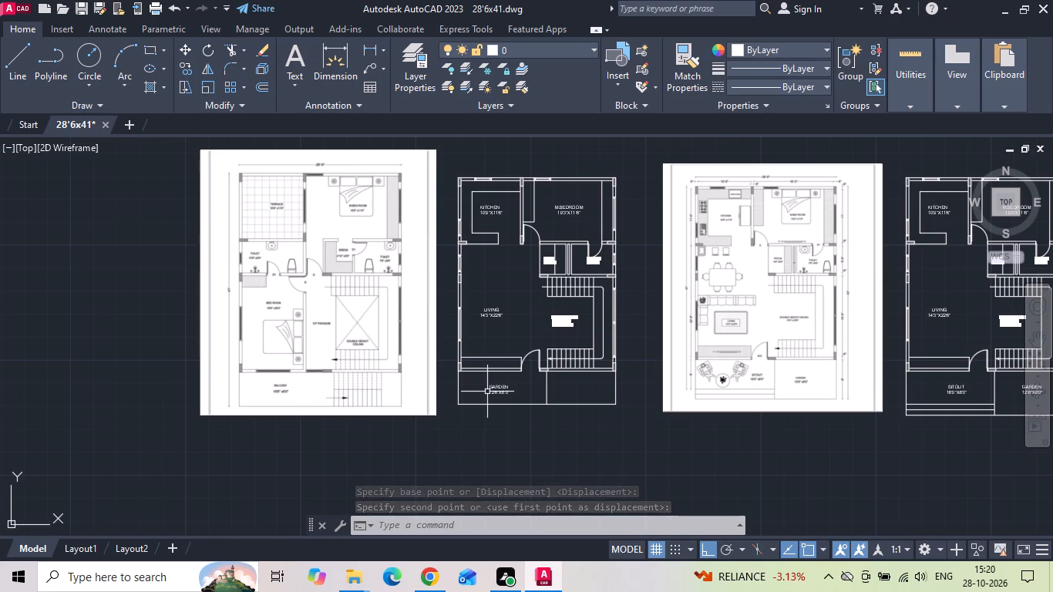
key("Escape")
Change the size text of the moved GARDEN label to 16'8"X6'0", following the balcony in the first-floor reference.
scroll(486, 389, "up", 3)
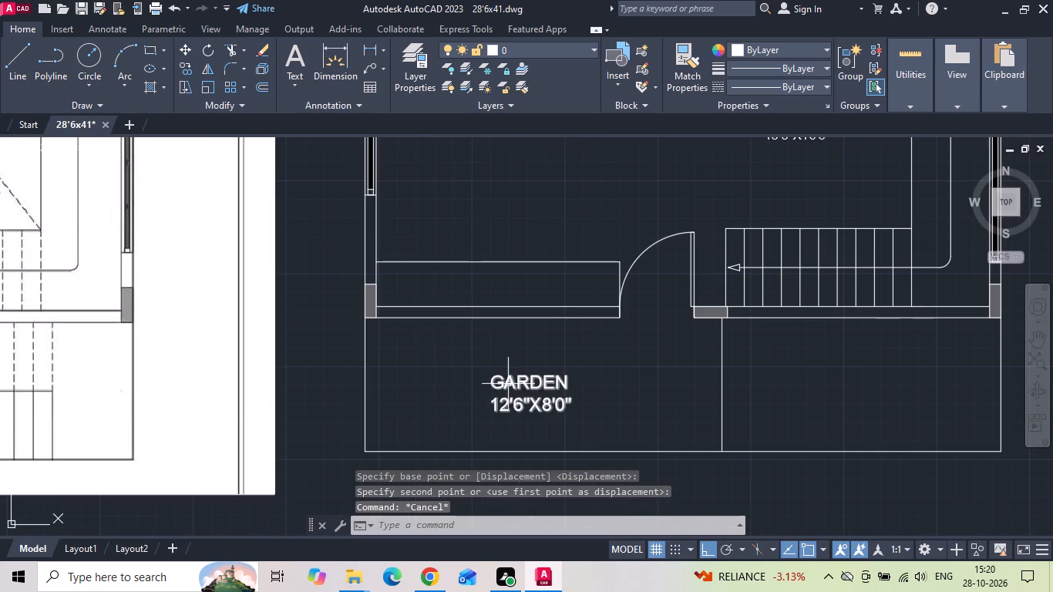
double_click(508, 384)
middle_click_drag(509, 385, 834, 372)
scroll(834, 372, "down", 2)
scroll(581, 417, "up", 2)
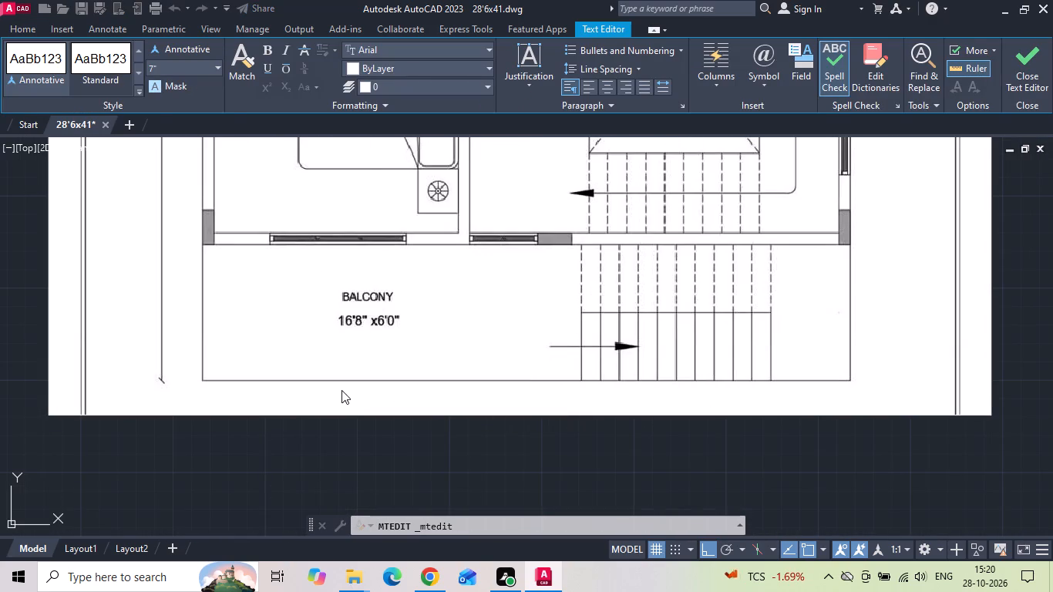
scroll(339, 390, "down", 3)
scroll(968, 366, "up", 3)
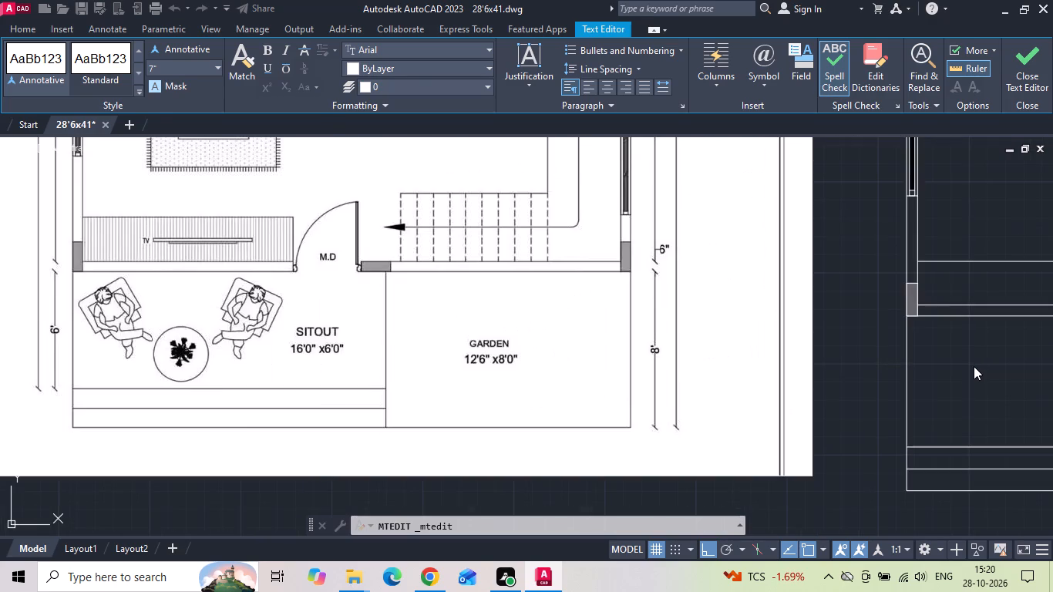
middle_click_drag(944, 366, 613, 357)
scroll(765, 385, "down", 3)
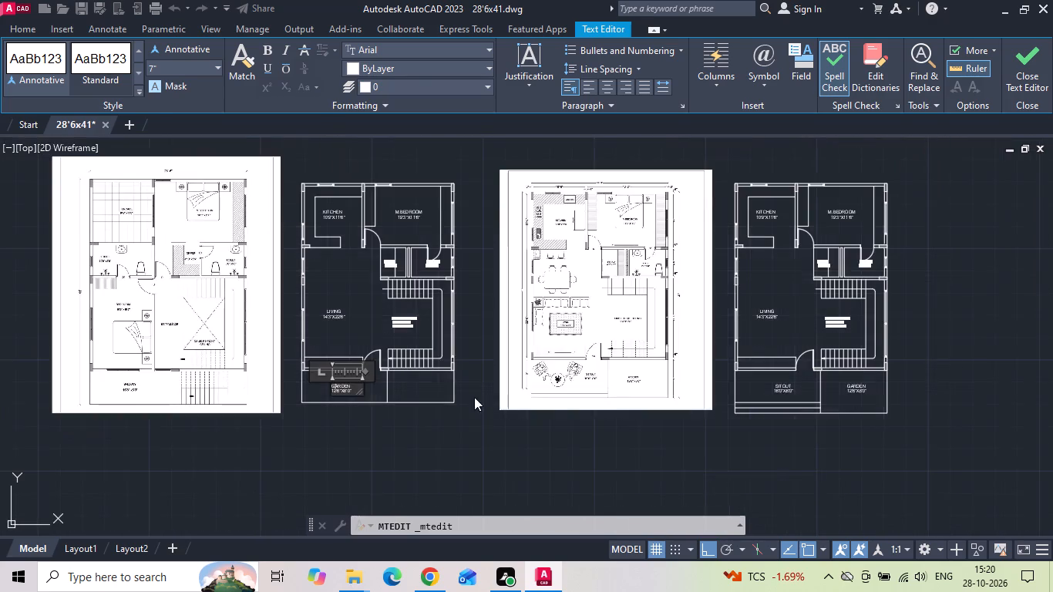
scroll(352, 395, "up", 2)
middle_click_drag(259, 392, 538, 371)
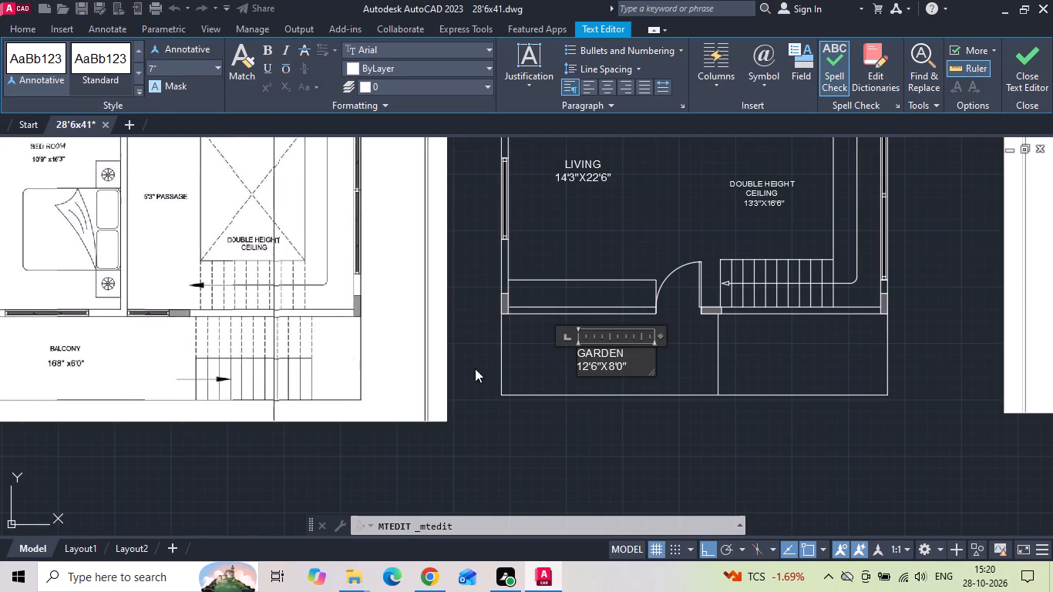
scroll(587, 365, "up", 1)
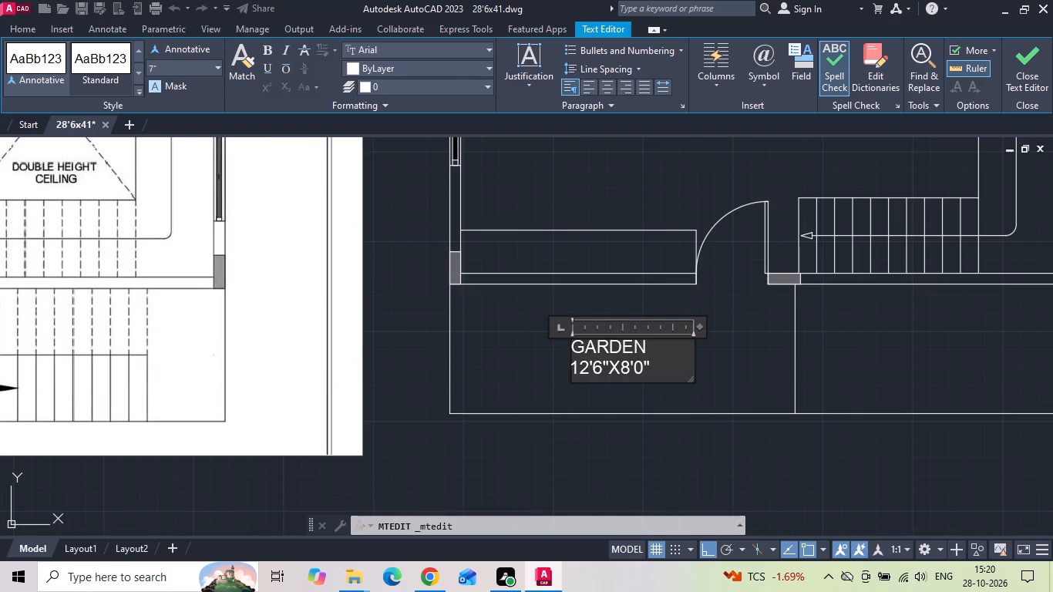
left_click(629, 372)
key("BackSpace")
key("6")
left_click(586, 368)
key("BackSpace")
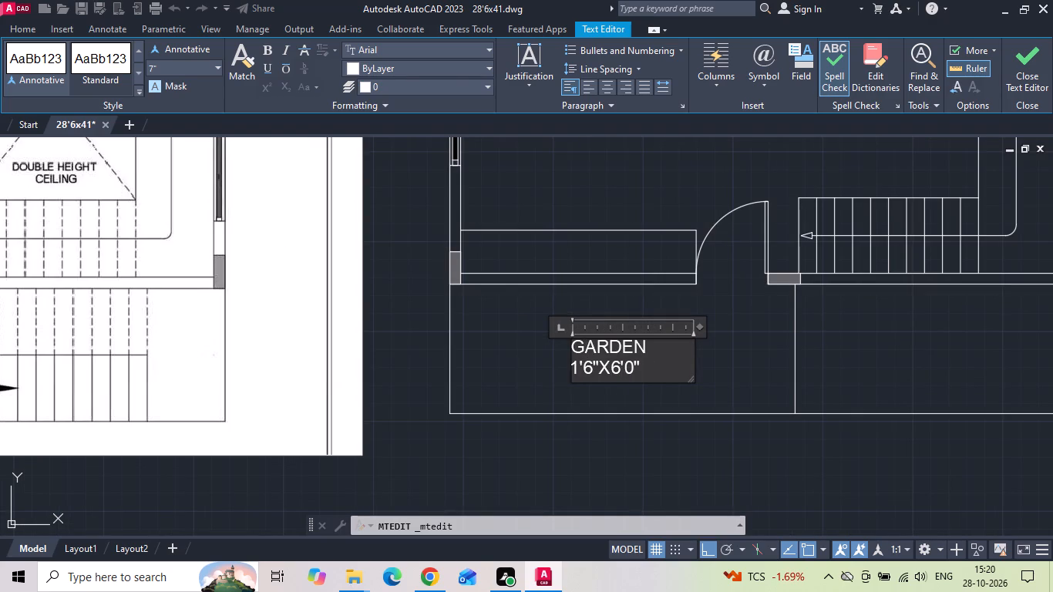
key("6")
left_click(604, 368)
key("BackSpace")
key("8")
Replace the name GARDEN in the moved label with BALCONY, keeping the size on the line below.
scroll(729, 399, "down", 2)
scroll(379, 405, "up", 2)
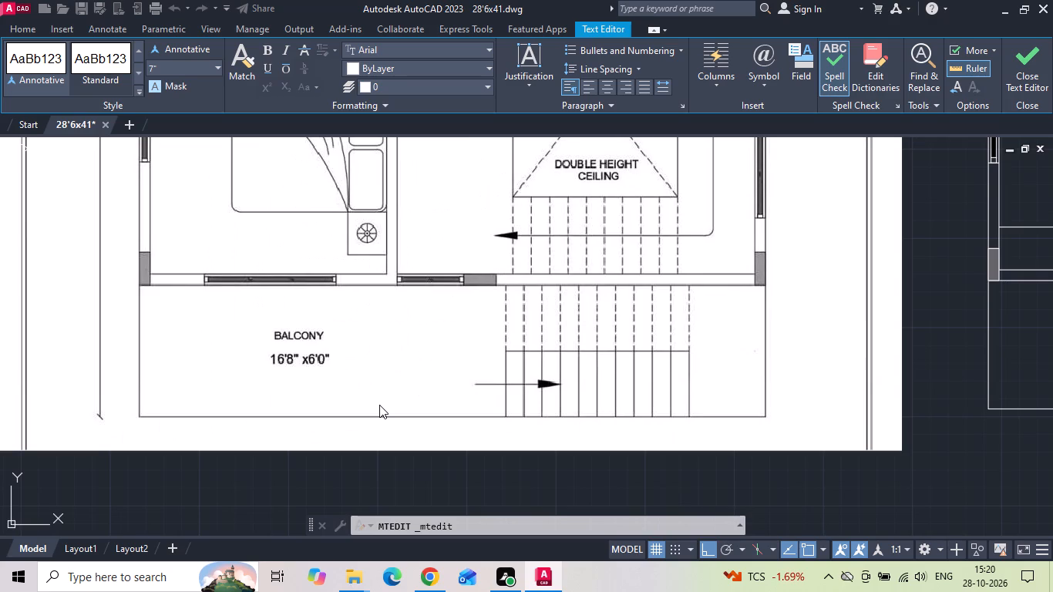
scroll(178, 378, "down", 2)
scroll(853, 385, "up", 1)
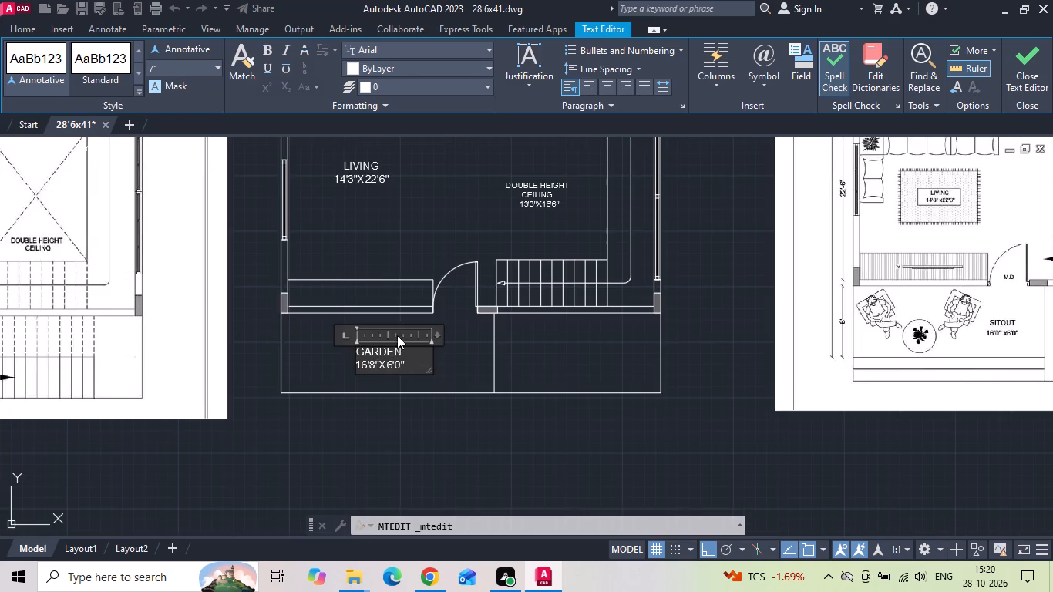
scroll(352, 334, "up", 2)
left_click_drag(489, 385, 204, 368)
key("BackSpace")
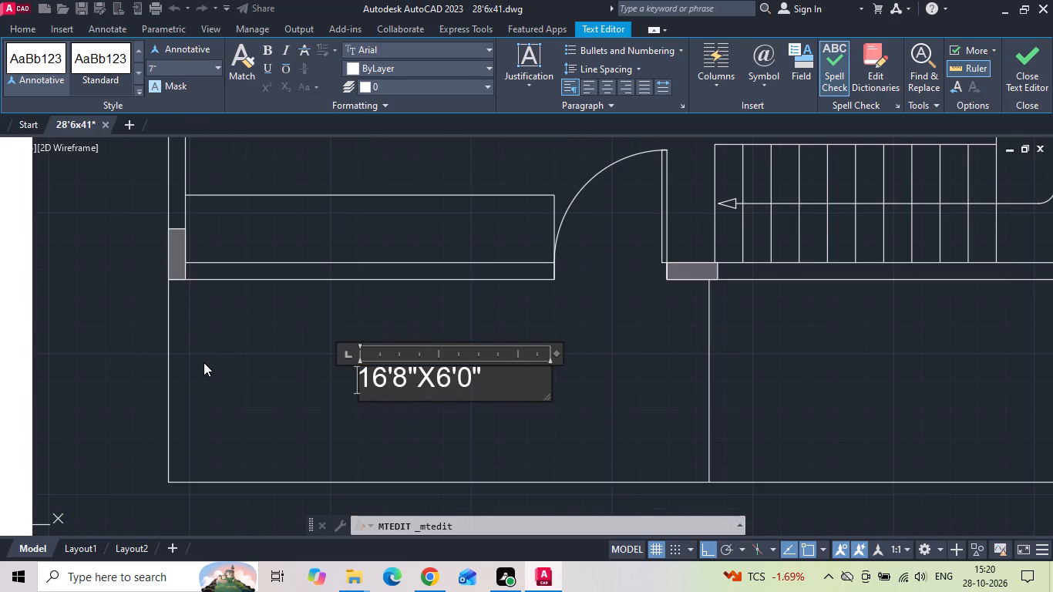
type("BALCONY")
key("Return")
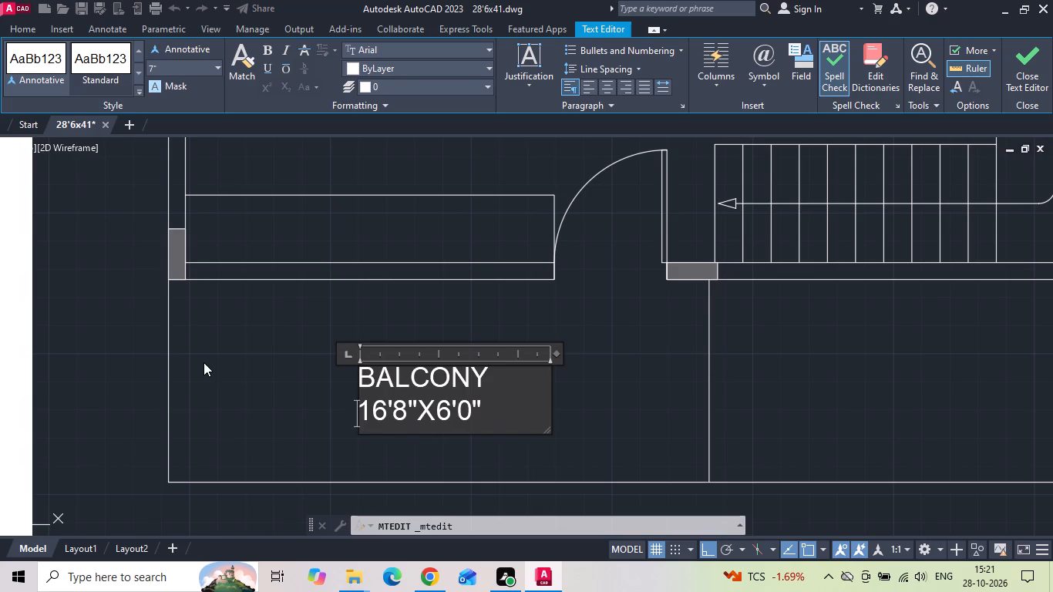
left_click(204, 362)
scroll(481, 363, "down", 2)
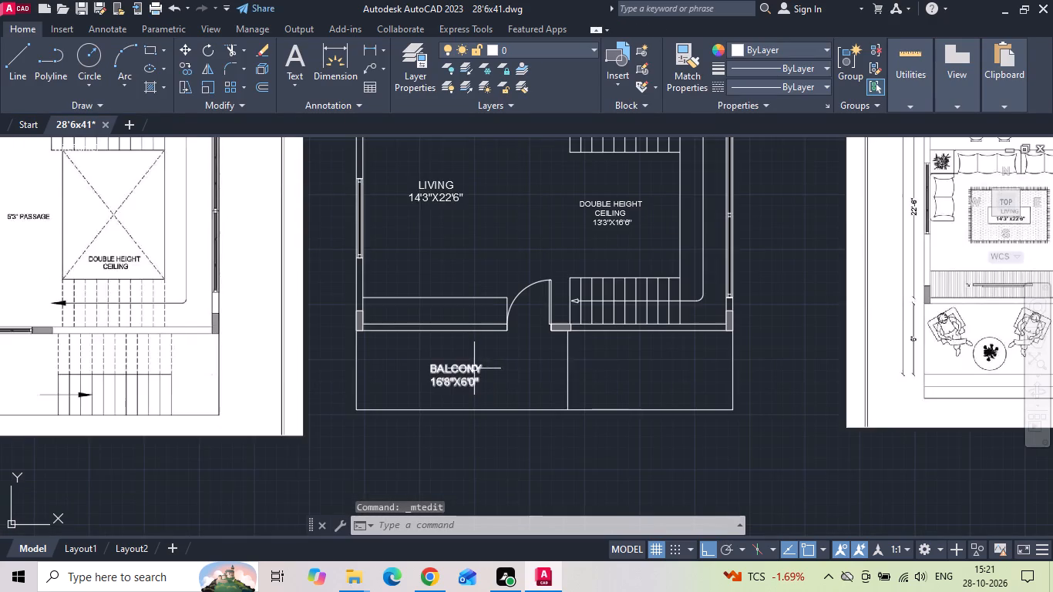
Select the vertical dividing line between the balcony and the former garden area of the copied plan.
middle_click_drag(473, 368, 550, 368)
left_click(631, 377)
left_click(637, 365)
left_click(648, 366)
left_click(633, 378)
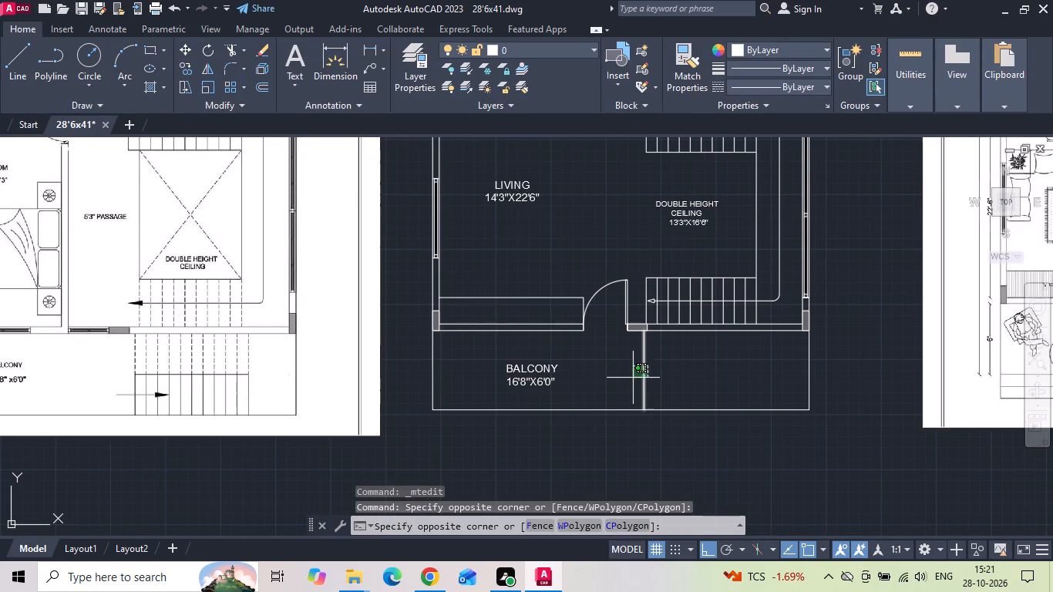
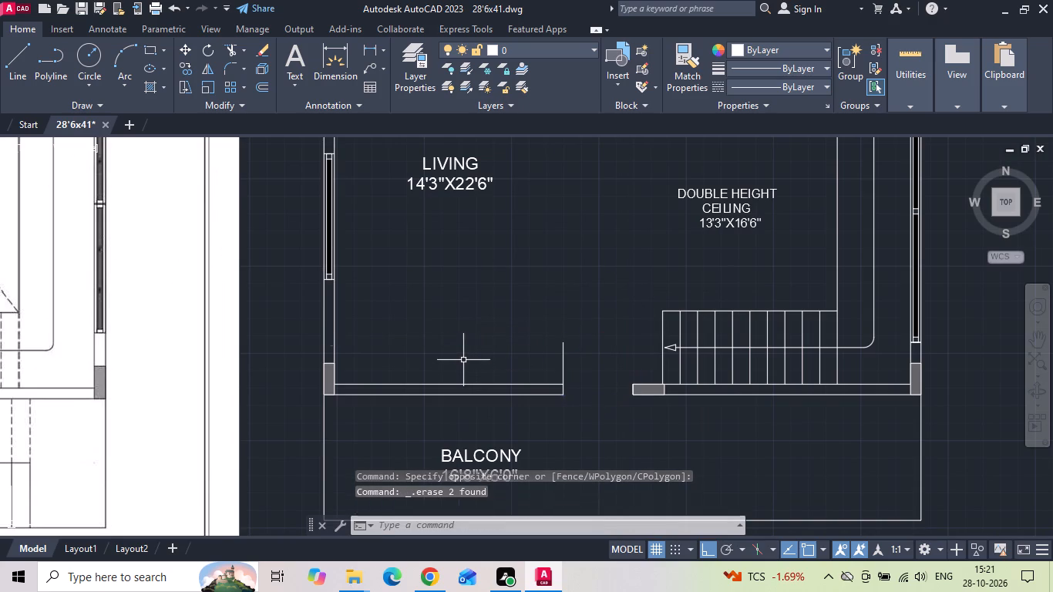
Trim away the leftover front wall lines and door-opening edge between the living room's corner column and the stair-side column.
key("t")
key("r")
key("space")
left_click_drag(541, 371, 582, 368)
scroll(560, 389, "up", 1)
left_click(565, 388)
left_click_drag(554, 364, 543, 409)
left_click(543, 411)
key("Escape")
Fillet the front wall's outer and inner lines with the matching living room side wall lines to close the corner without an opening.
type("EX")
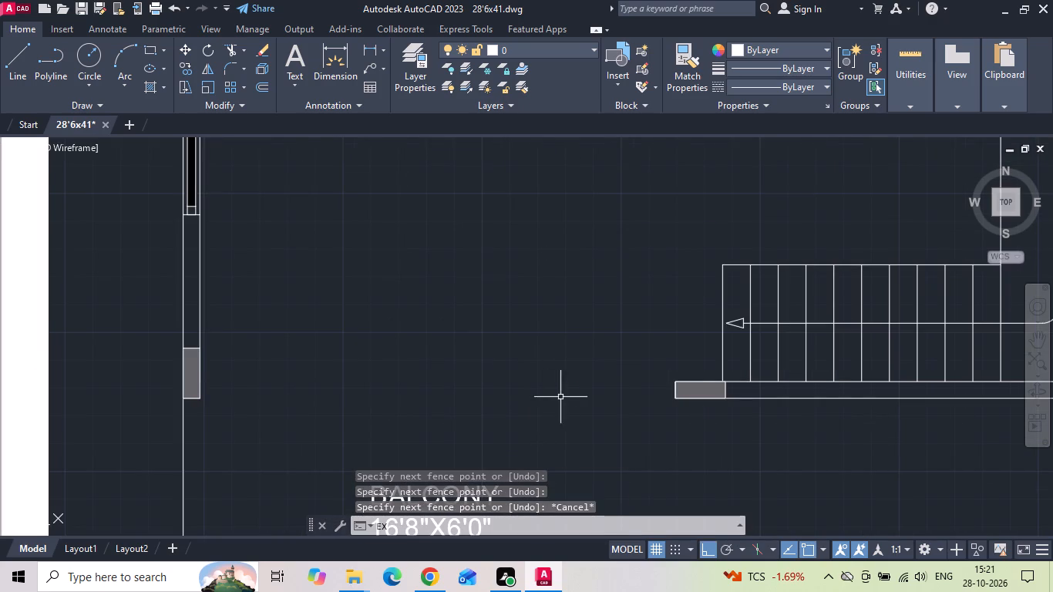
key("Escape")
key("f")
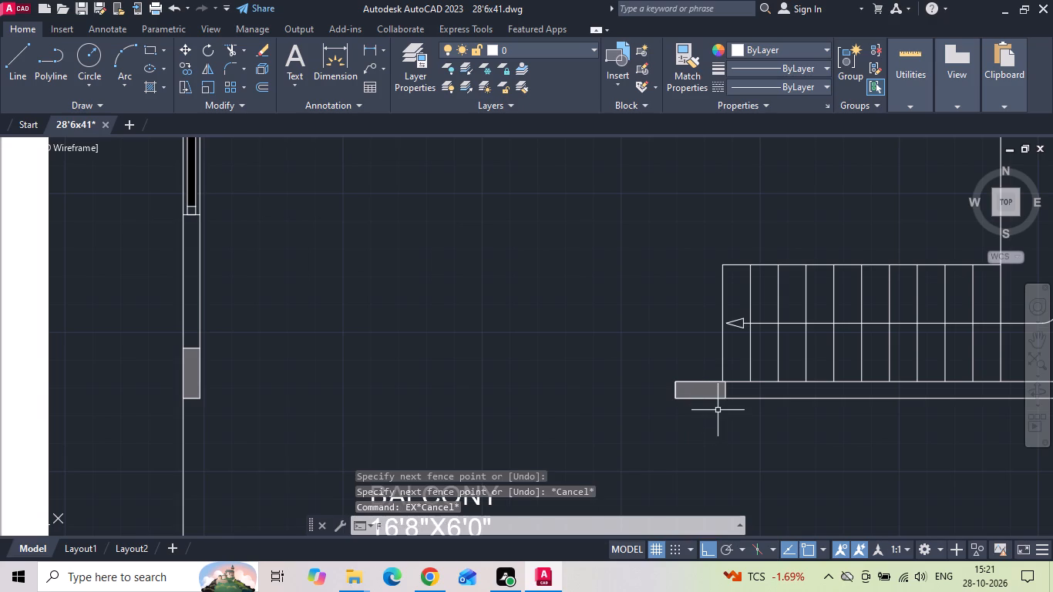
key("space")
left_click(739, 398)
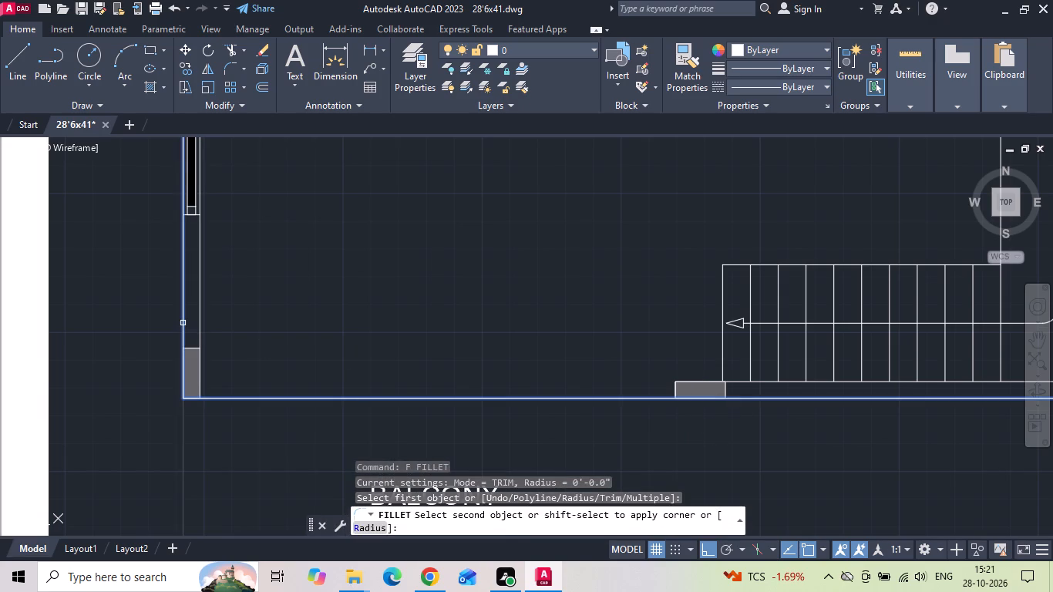
left_click(183, 323)
key("space")
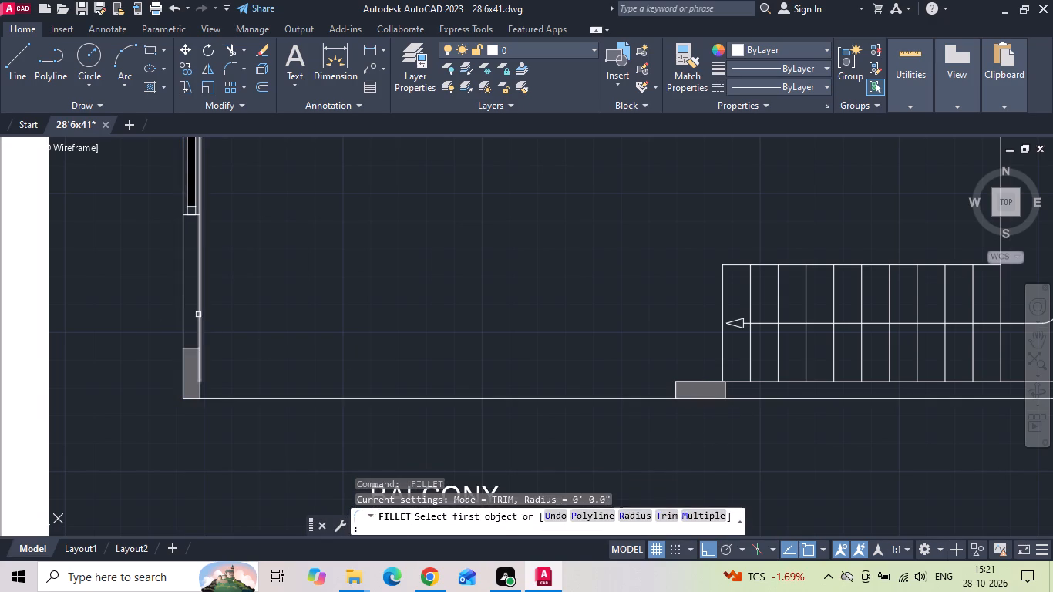
left_click(198, 314)
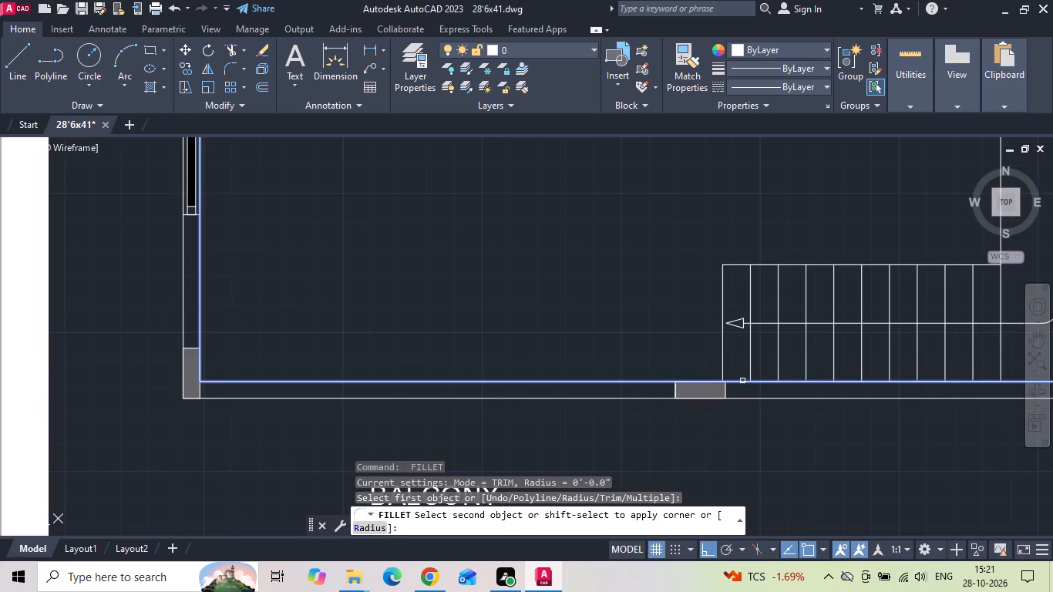
left_click(743, 382)
Draw the balcony's missing side line from the corner column's outer corner straight down to the end of the balcony's front line.
scroll(346, 301, "down", 1)
middle_click_drag(328, 388, 325, 346)
key("l")
key("space")
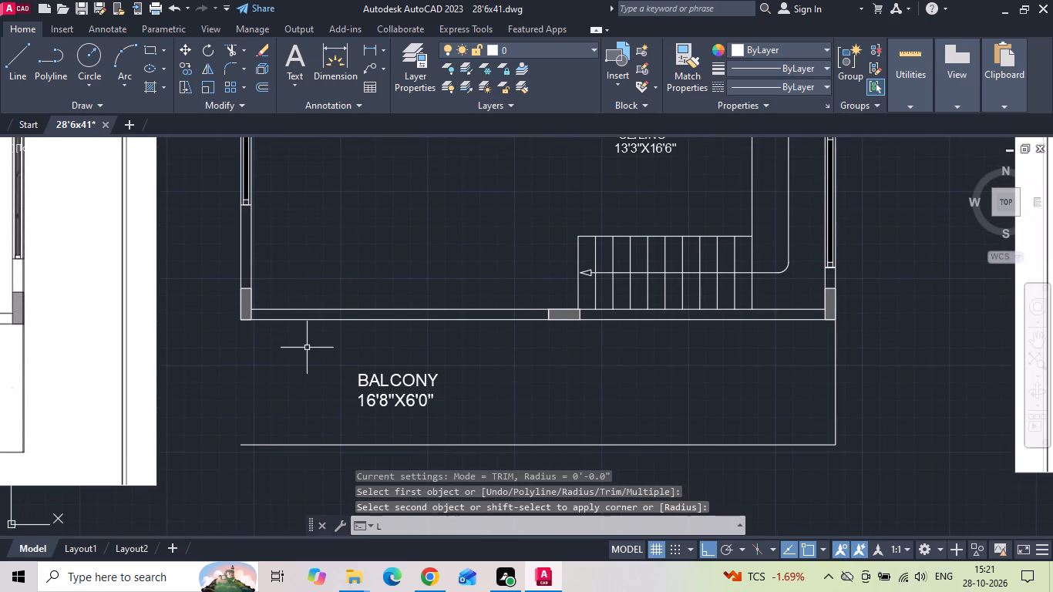
left_click_drag(237, 318, 237, 338)
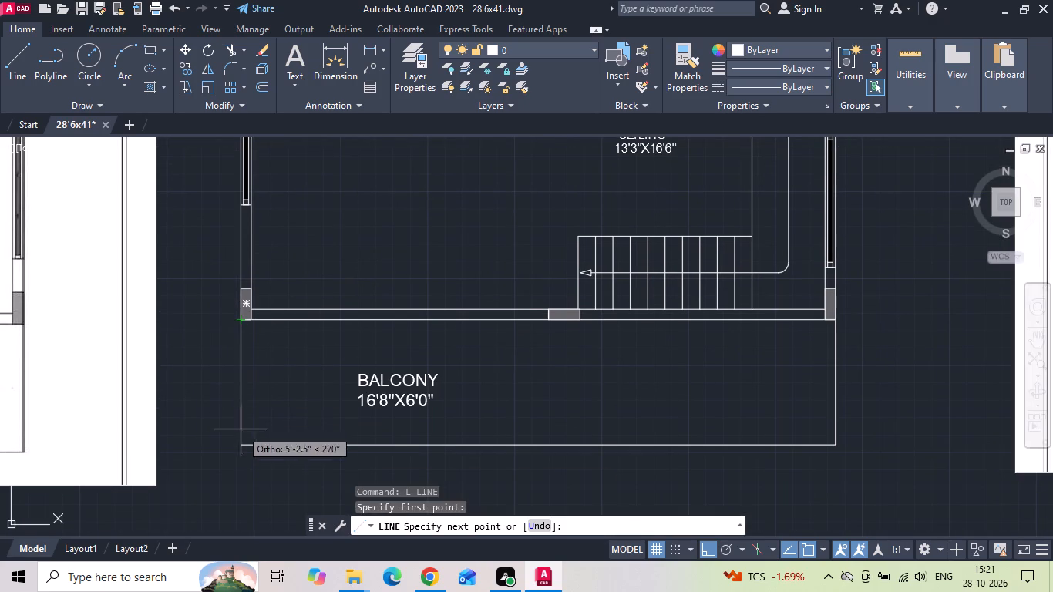
left_click(241, 445)
key("Escape")
Select the kitchen's top window, the counter outline and the KITCHEN room label.
scroll(482, 418, "down", 2)
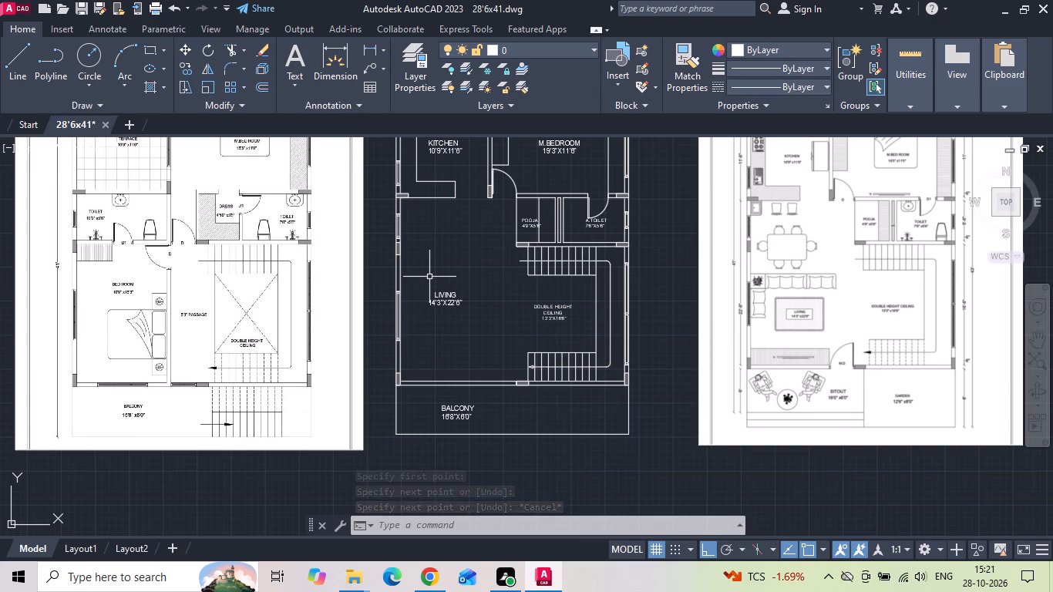
middle_click_drag(446, 241, 486, 367)
scroll(510, 242, "up", 2)
scroll(515, 238, "down", 1)
middle_click_drag(479, 239, 557, 239)
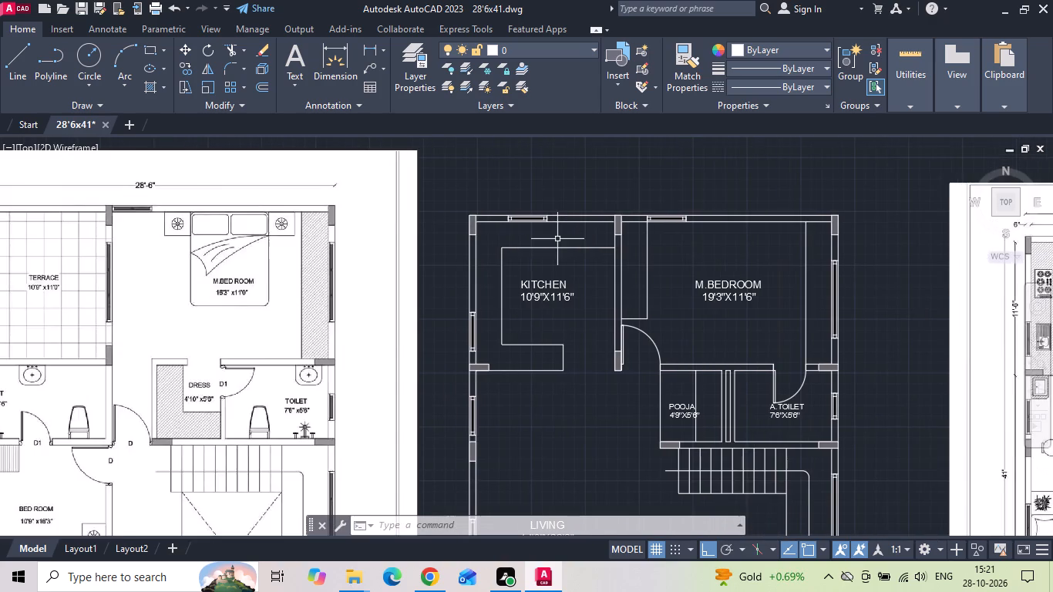
scroll(557, 239, "down", 1)
scroll(526, 231, "up", 1)
left_click_drag(514, 213, 548, 256)
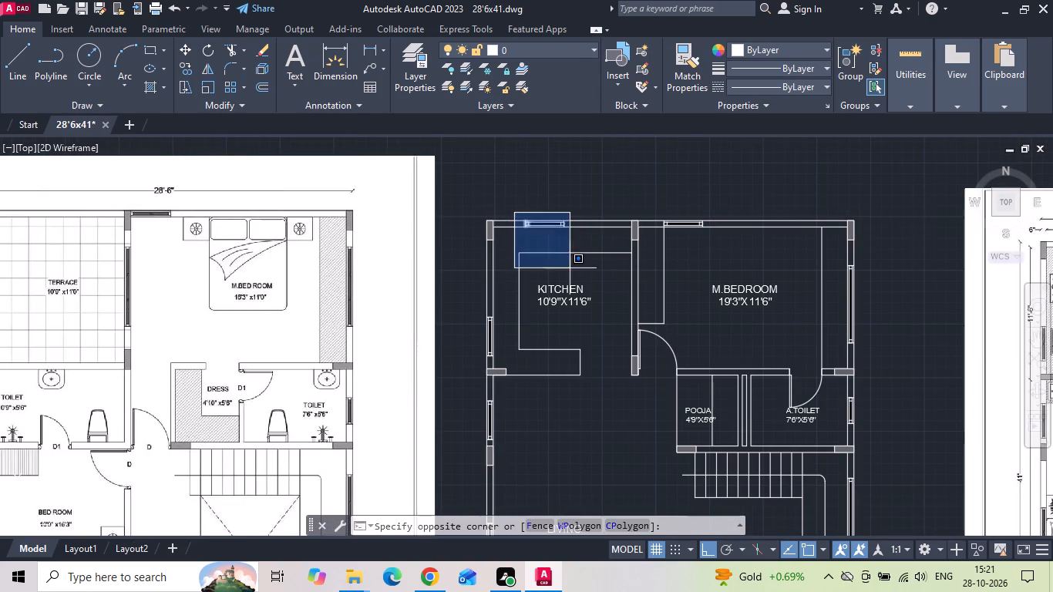
left_click(592, 284)
left_click_drag(611, 232, 587, 284)
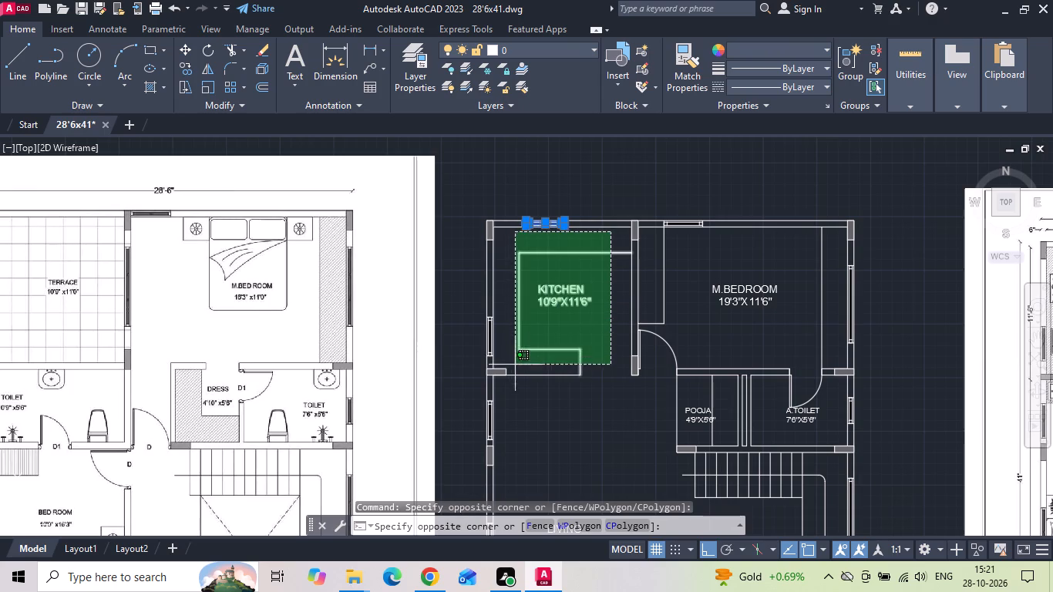
left_click(519, 382)
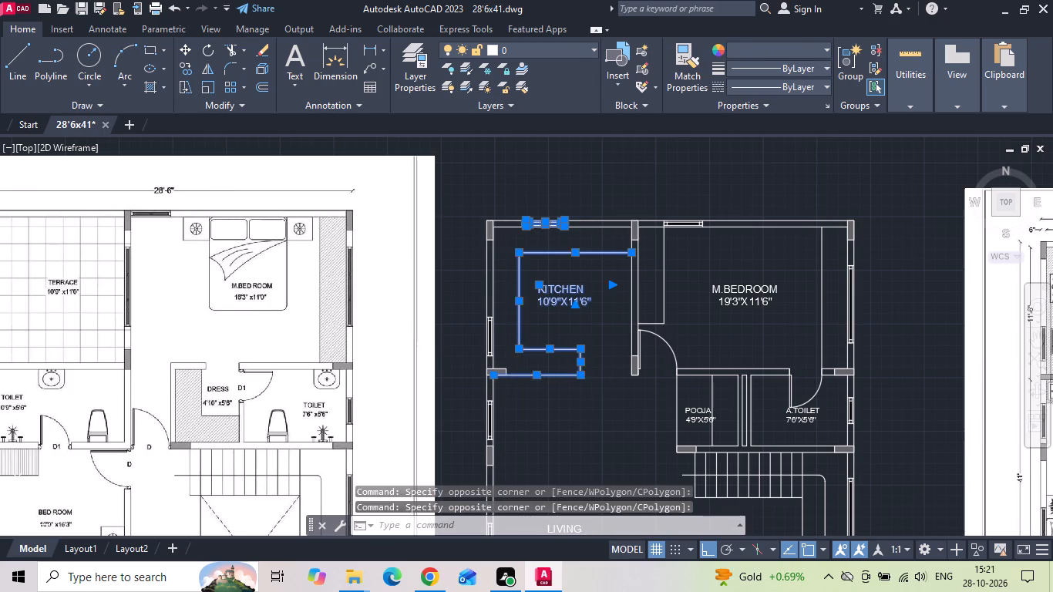
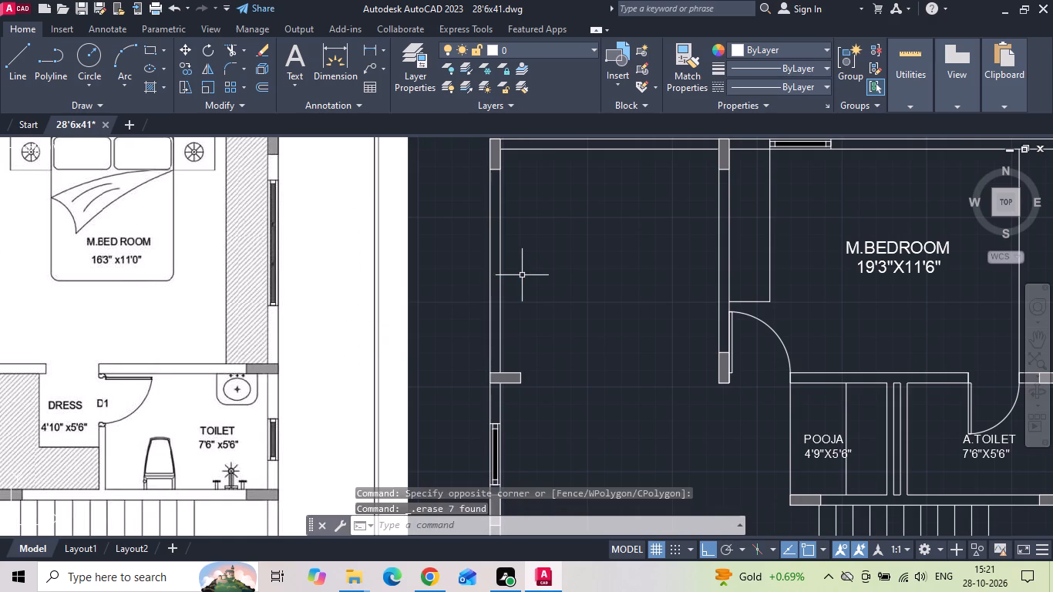
Draw two wall lines between the outer wall's column and the M.BEDROOM side wall's column, closing the terrace's lower side.
scroll(553, 284, "down", 1)
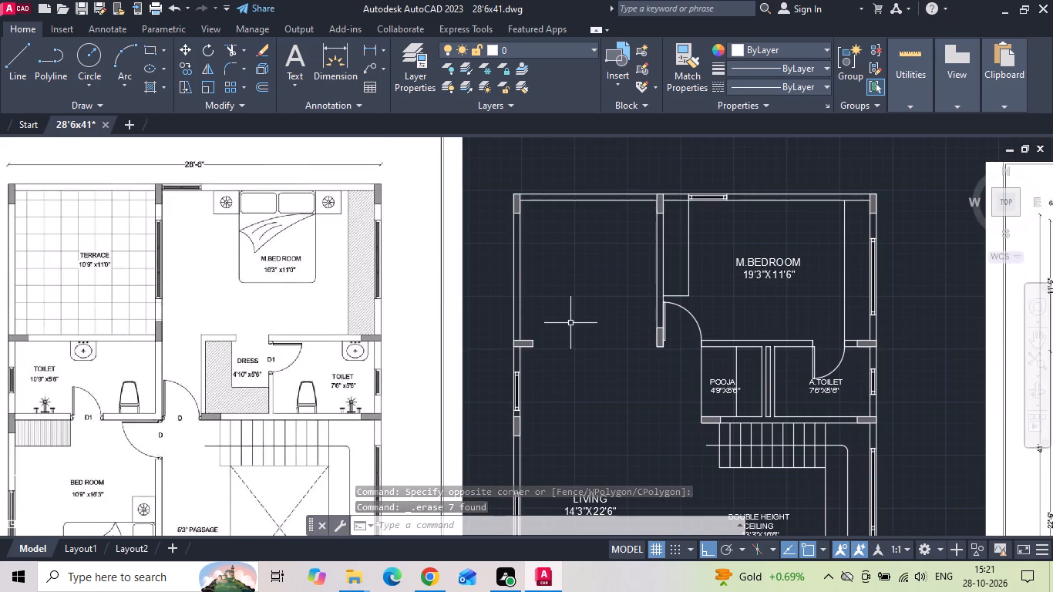
type("L")
key("space")
scroll(627, 349, "up", 2)
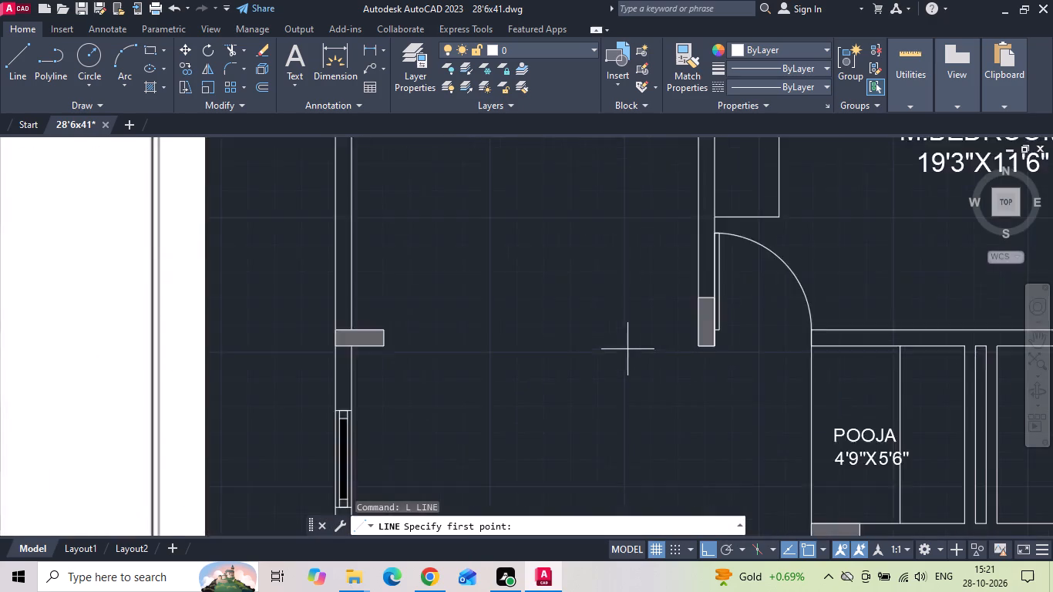
scroll(627, 349, "up", 1)
left_click_drag(187, 317, 200, 322)
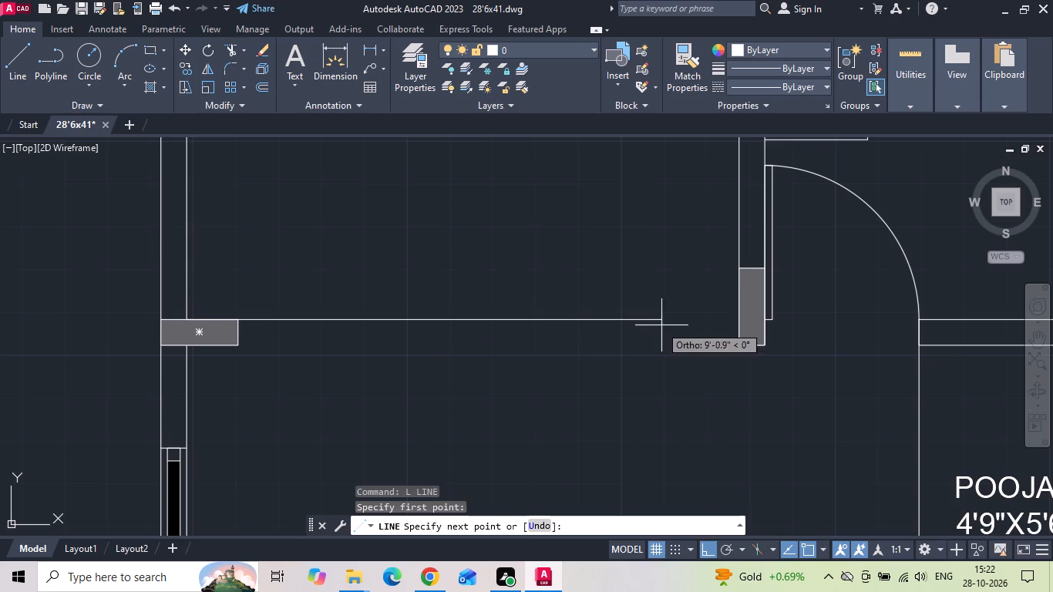
left_click(741, 317)
key("space")
key("space")
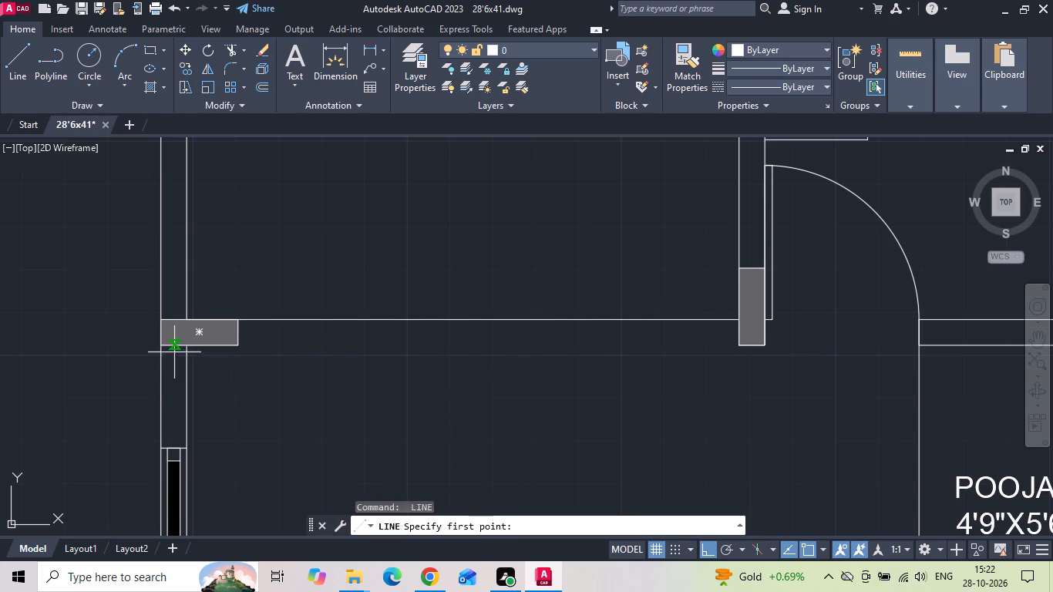
left_click_drag(187, 348, 196, 350)
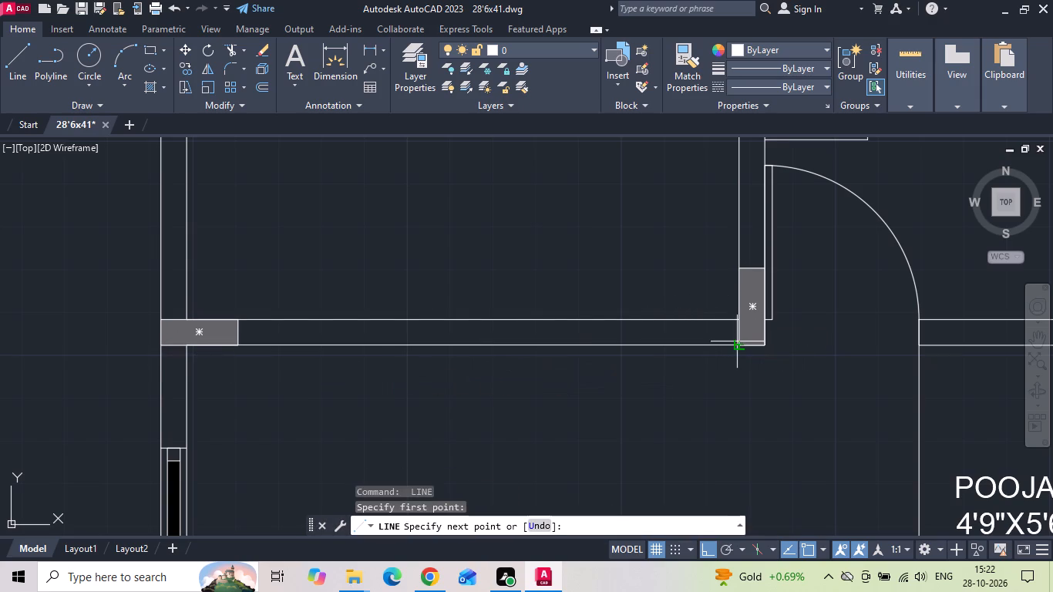
left_click(736, 346)
key("Escape")
Fillet the new terrace wall's lower and upper lines with the matching outer and inner lines of the M.BEDROOM side wall.
key("f")
key("space")
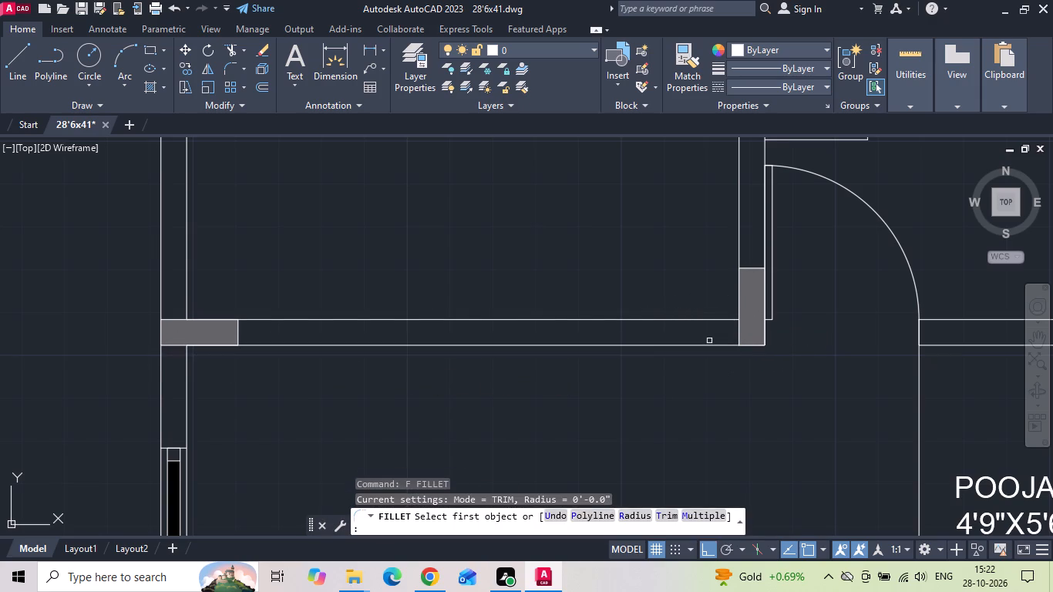
left_click(706, 345)
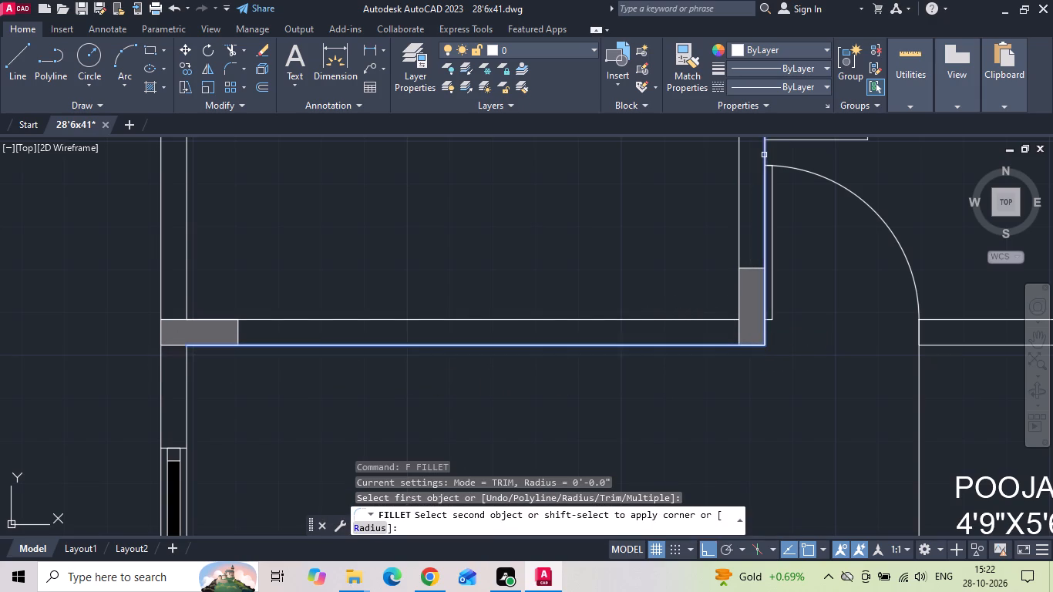
left_click(764, 155)
key("space")
left_click(738, 225)
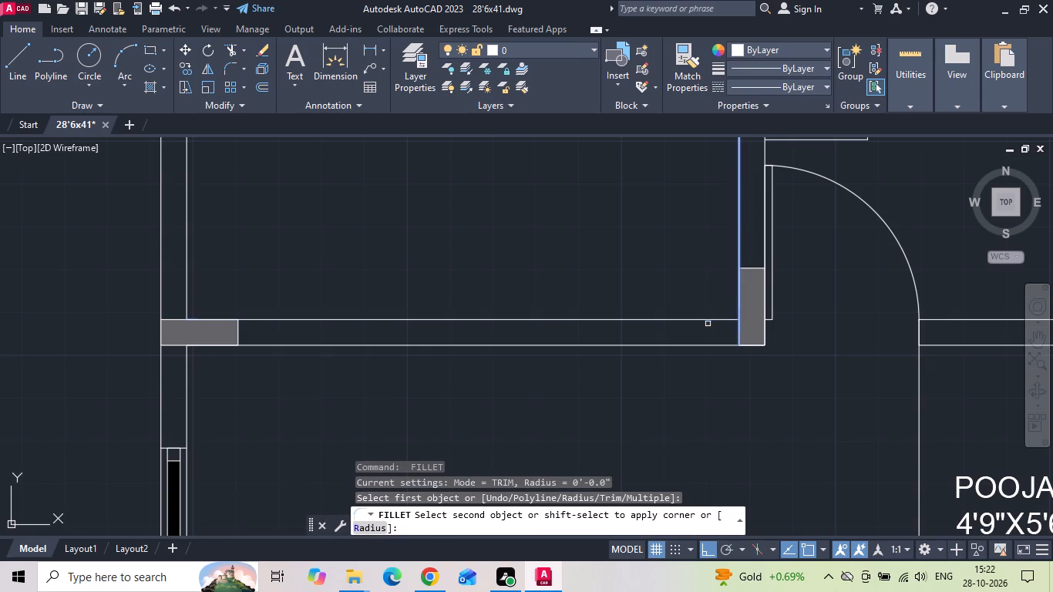
left_click(706, 320)
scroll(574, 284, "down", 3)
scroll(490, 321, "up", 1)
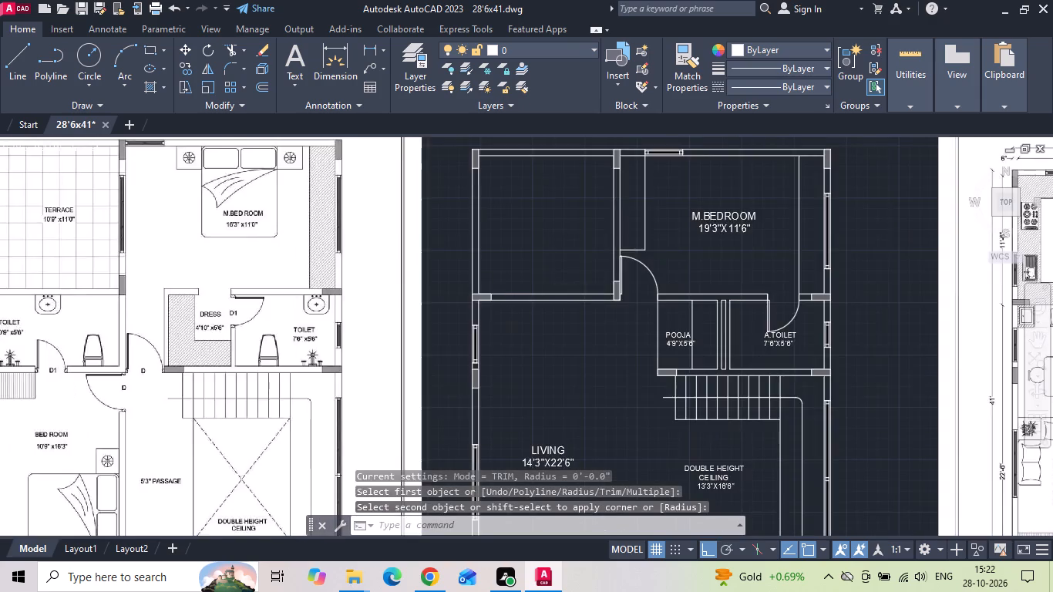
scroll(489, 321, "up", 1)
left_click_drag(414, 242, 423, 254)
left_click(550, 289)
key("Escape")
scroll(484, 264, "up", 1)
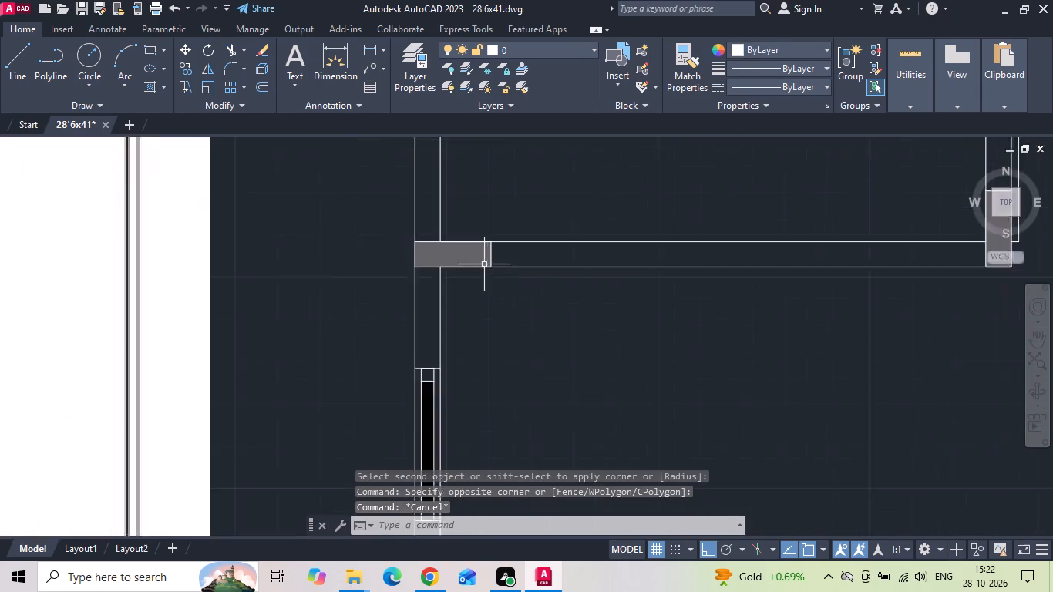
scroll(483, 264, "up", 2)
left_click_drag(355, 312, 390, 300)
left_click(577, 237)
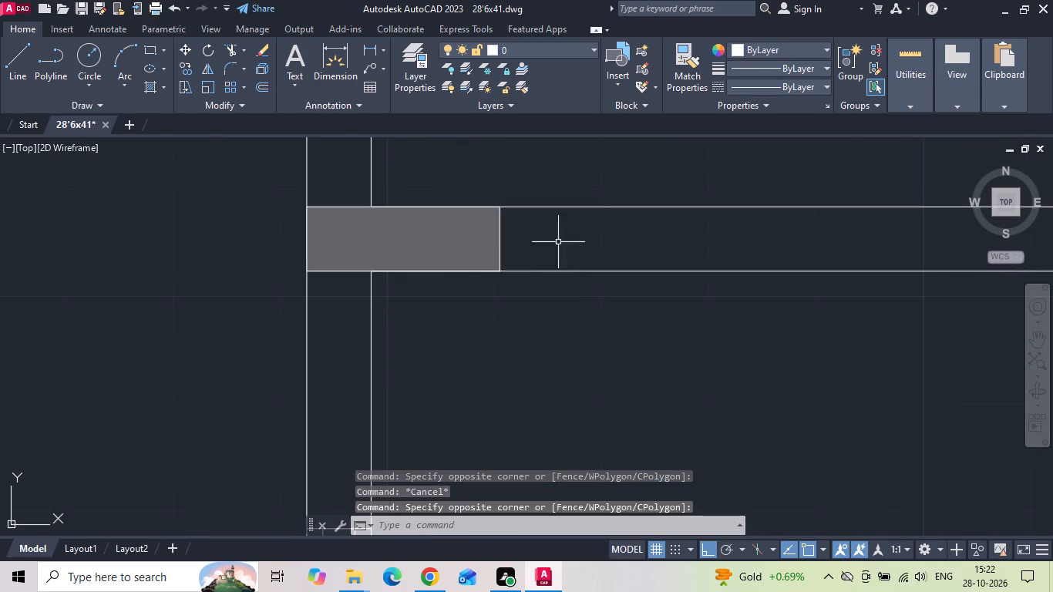
Copy the terrace's two lower wall lines 5'6" straight down to form the toilet's lower wall.
scroll(529, 253, "down", 3)
scroll(546, 321, "down", 2)
middle_click_drag(546, 320, 547, 304)
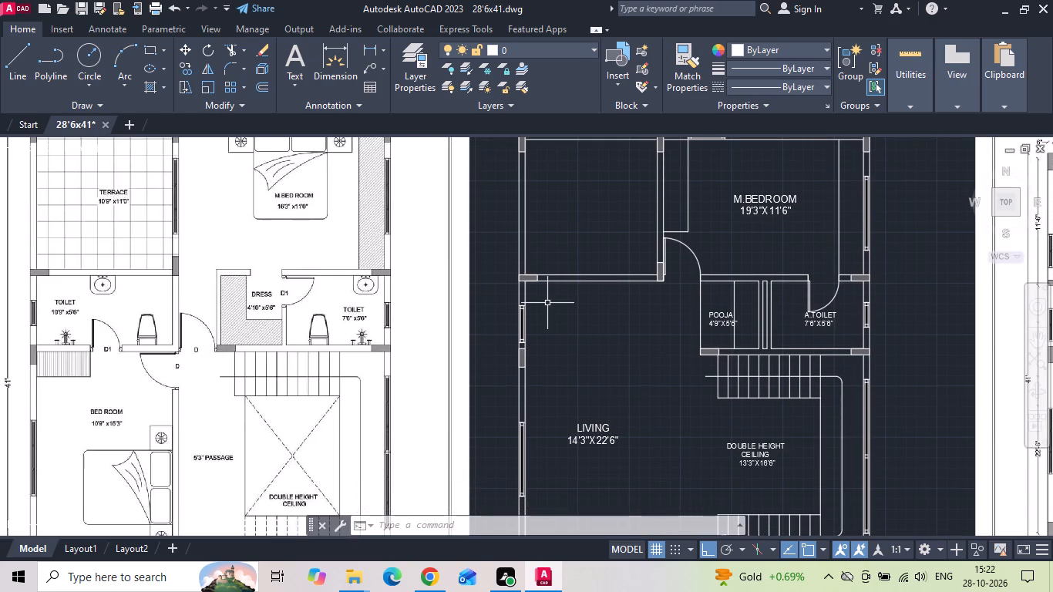
left_click_drag(620, 301, 612, 284)
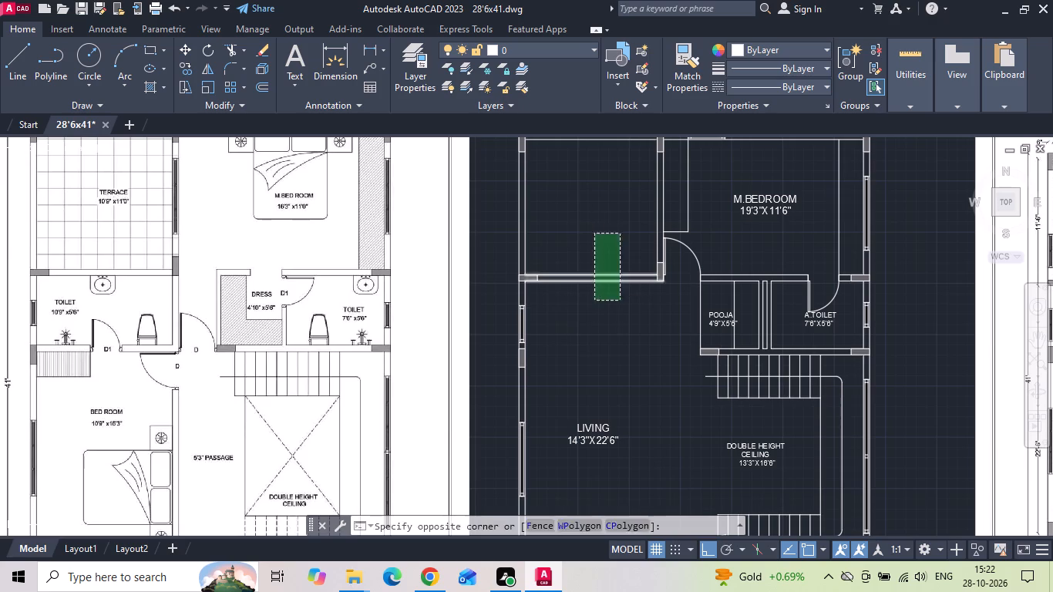
left_click(594, 234)
right_click(594, 233)
left_click(631, 319)
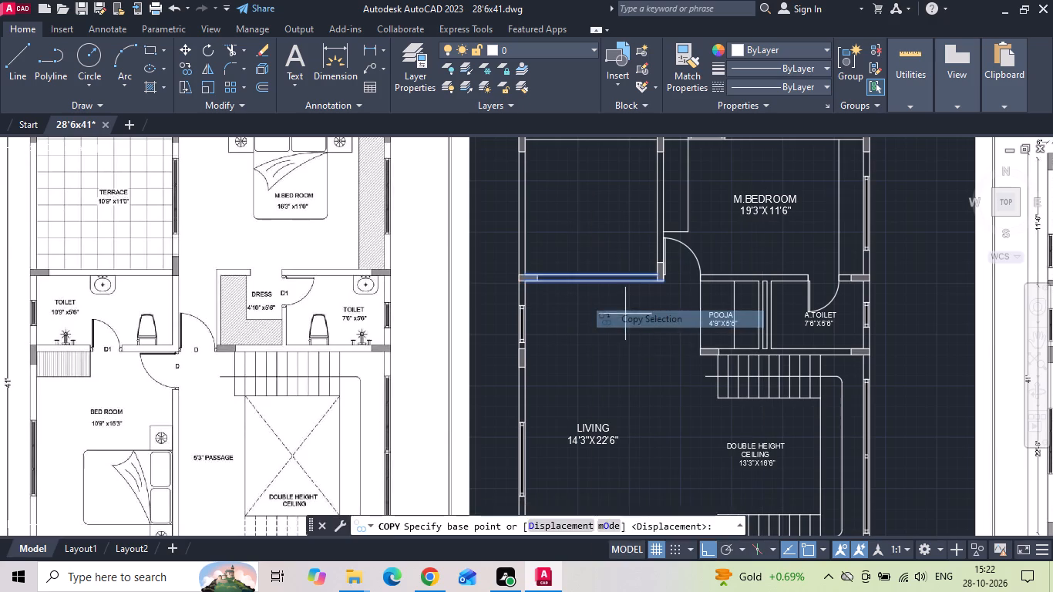
left_click_drag(624, 314, 626, 335)
type("5'6")
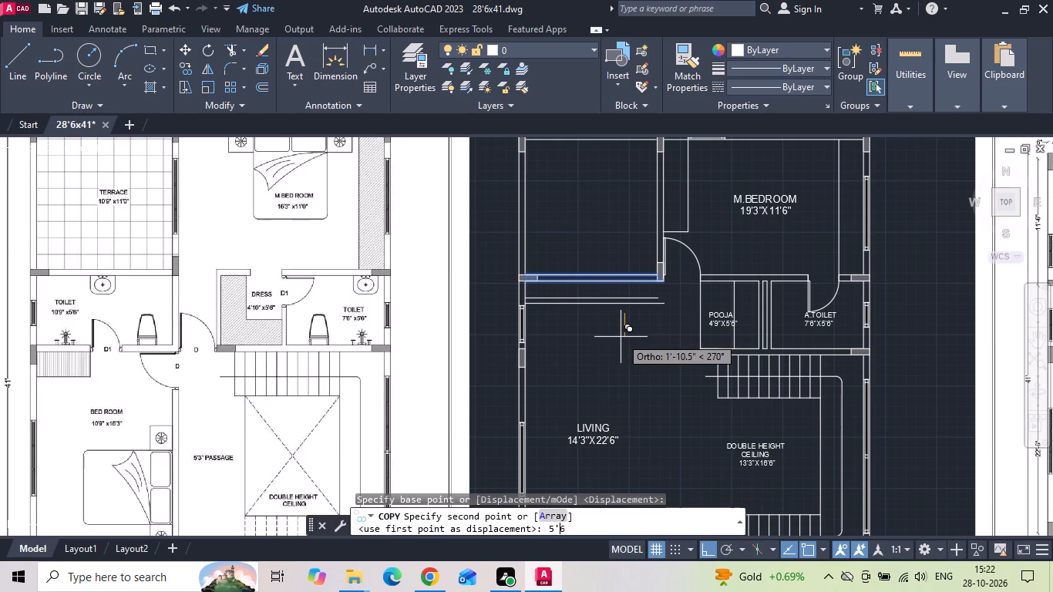
key("Return")
key("Escape")
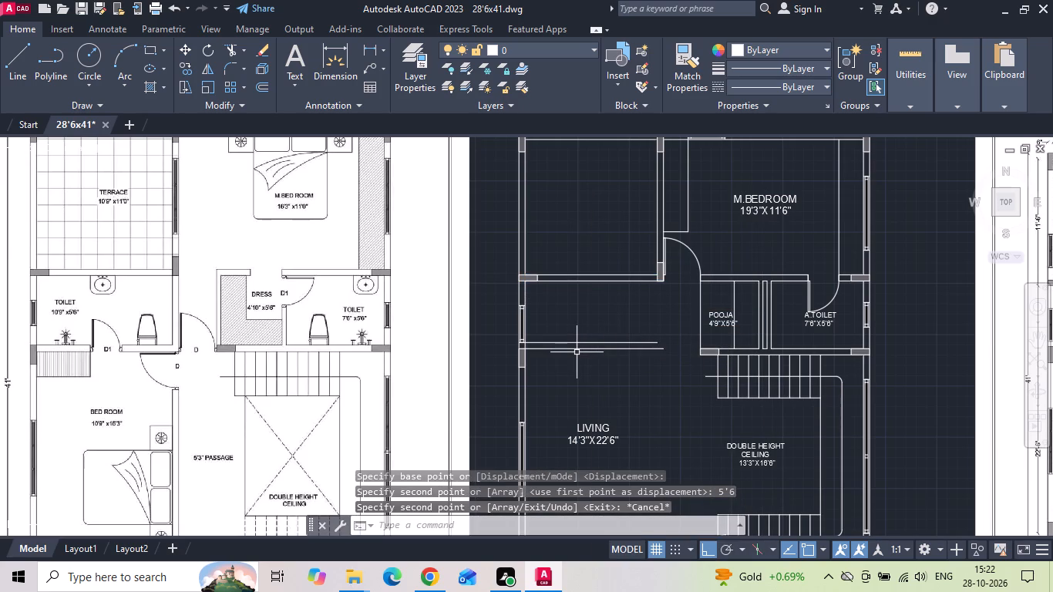
Erase the window in the outer wall between the terrace wall and the copied toilet wall.
scroll(536, 340, "up", 2)
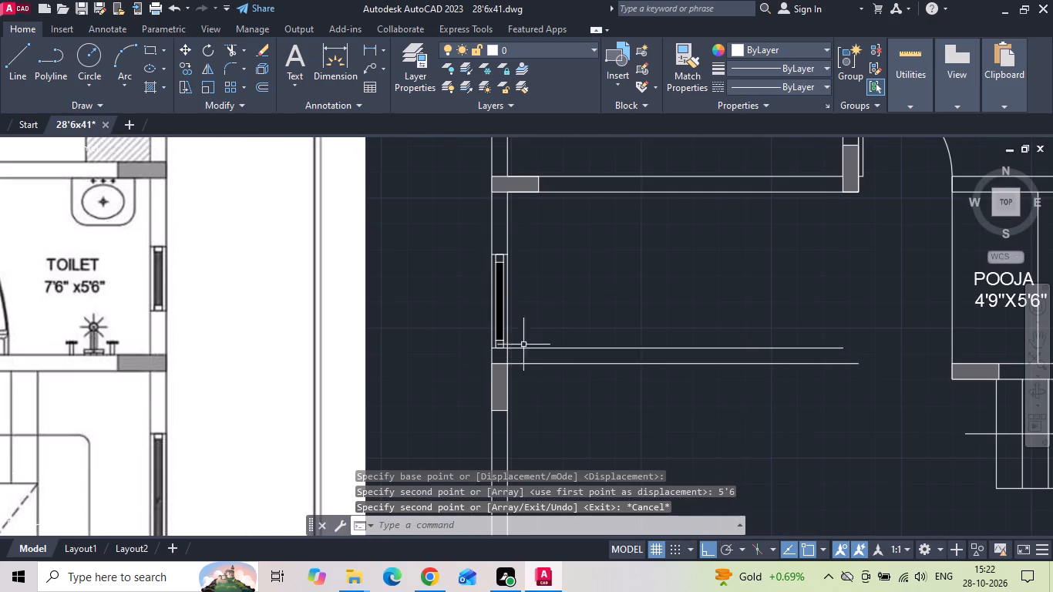
left_click_drag(459, 355, 503, 325)
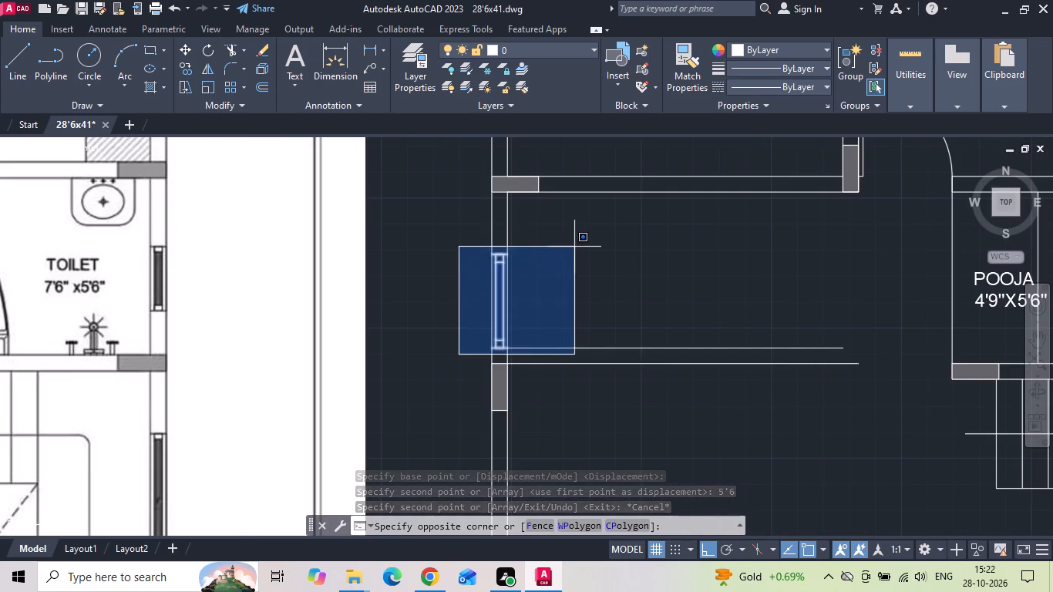
left_click(574, 247)
key("Delete")
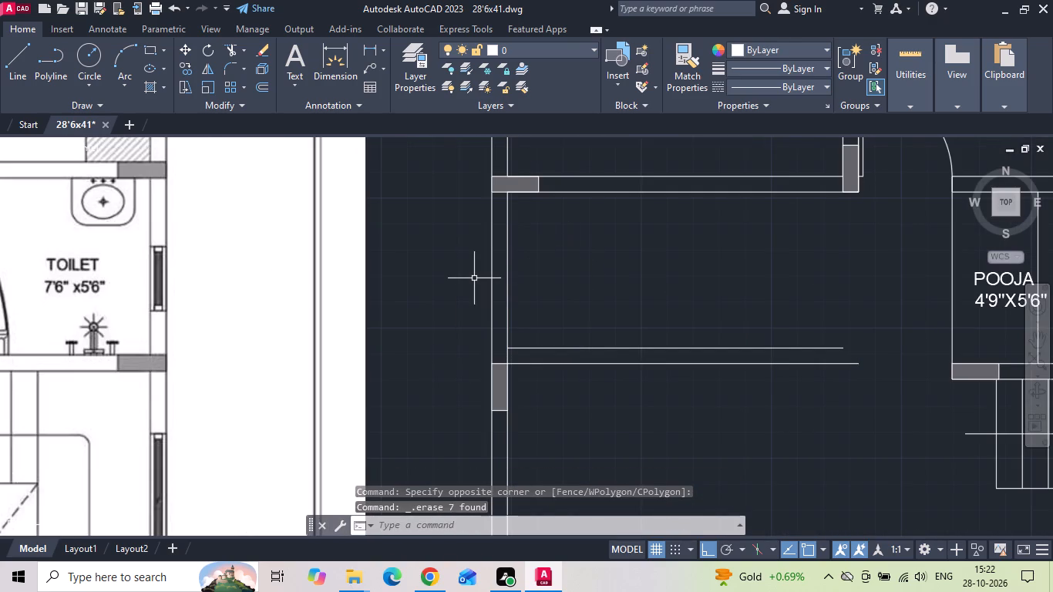
Trim the outer wall's inner line between the two copied toilet wall lines.
key("t")
key("r")
key("space")
key("space")
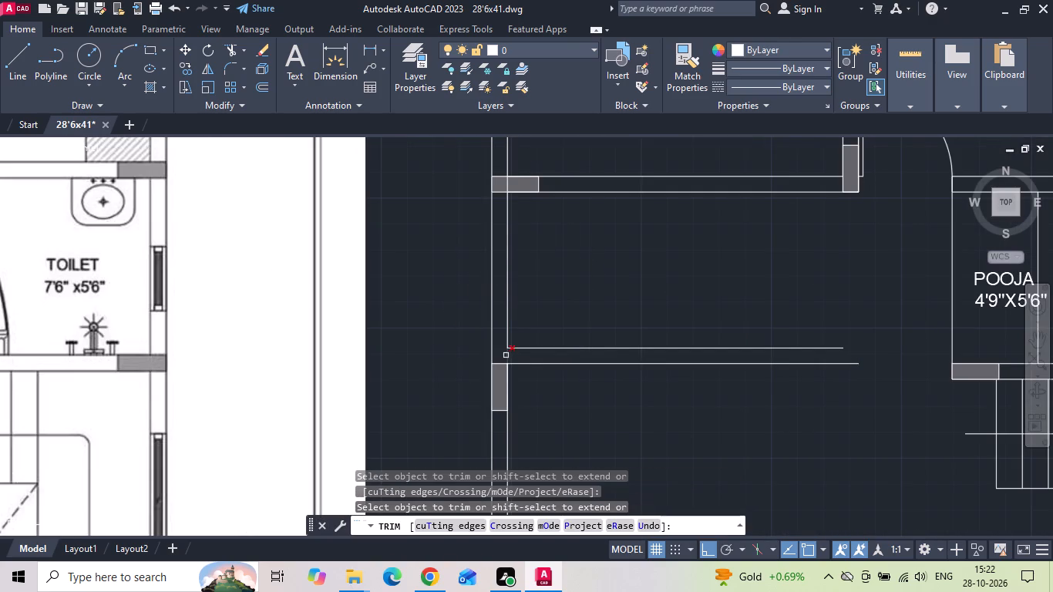
left_click(509, 355)
scroll(587, 298, "down", 1)
key("Escape")
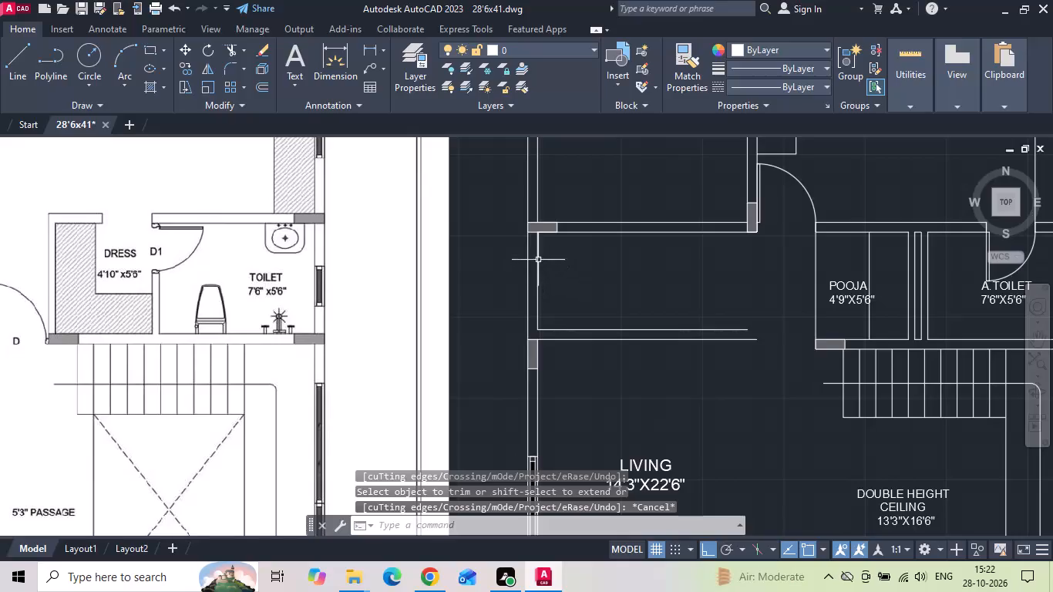
Move the outer wall's inner line sideways into the room, clear of the column at the terrace wall.
left_click(536, 254)
scroll(543, 211, "up", 2)
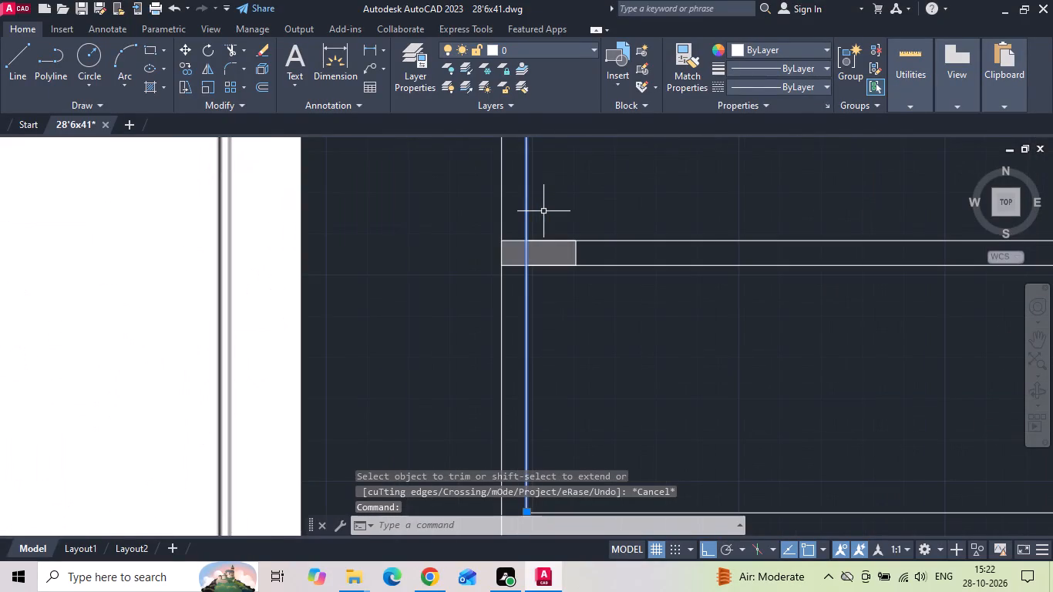
right_click(547, 203)
left_click(572, 277)
left_click_drag(581, 372, 596, 374)
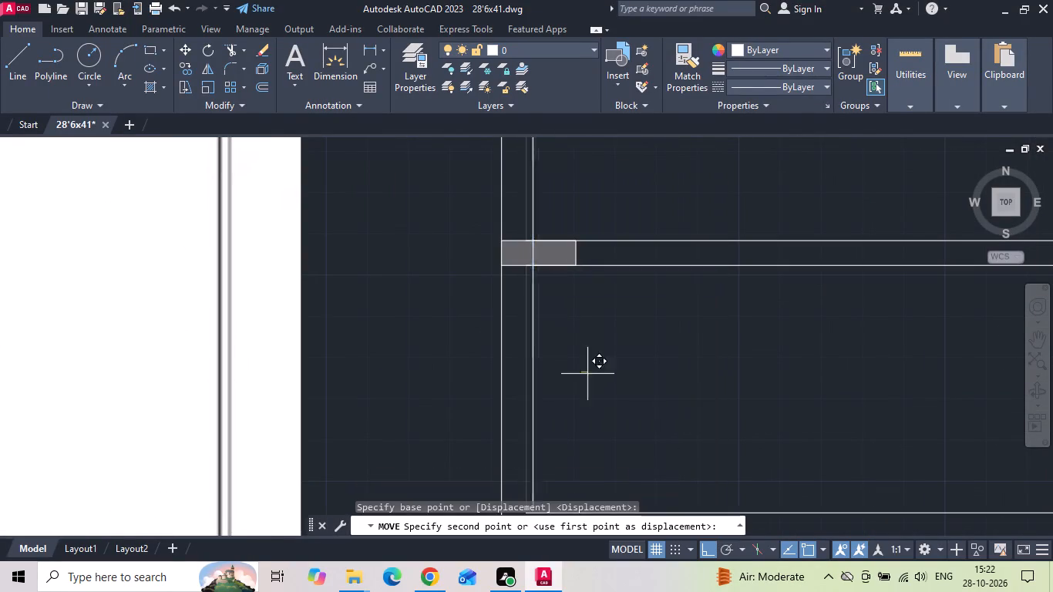
left_click_drag(596, 374, 626, 374)
left_click(682, 383)
Trim the moved line where it crosses between the terrace wall's two lines.
key("t")
key("r")
key("space")
key("space")
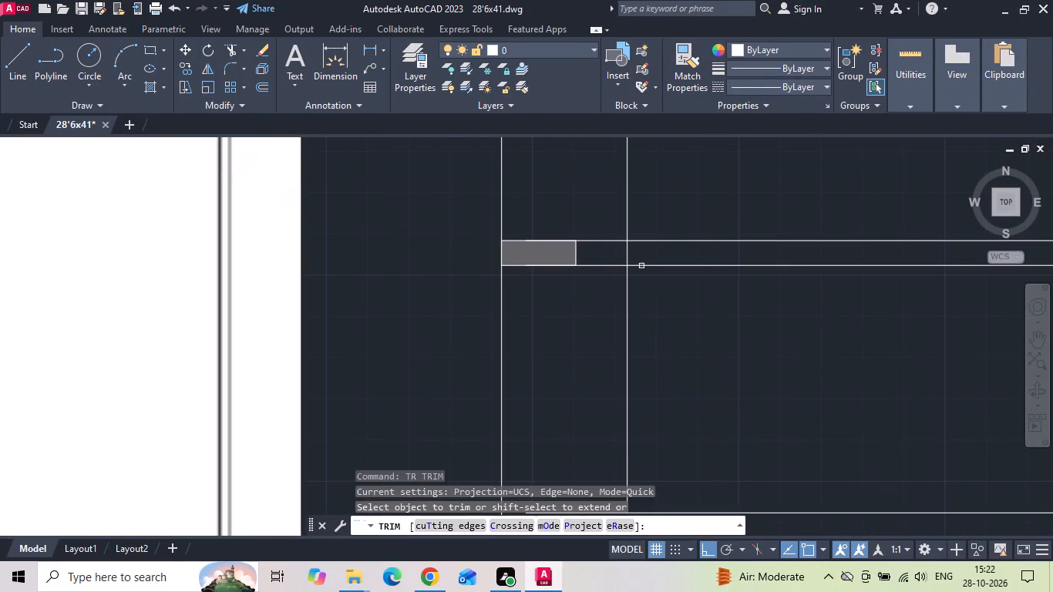
left_click(624, 254)
left_click(658, 251)
scroll(638, 166, "down", 2)
key("Escape")
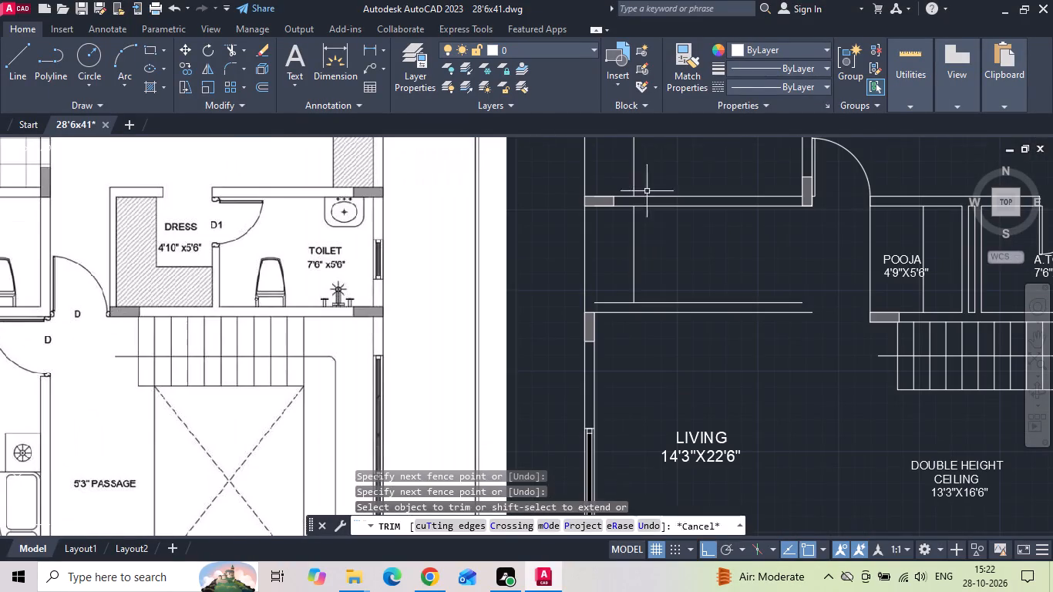
Move both pieces of the trimmed line back so the lower one ends at the outer end of the toilet wall's upper line.
left_click(644, 243)
left_click(618, 252)
left_click_drag(659, 166, 629, 165)
left_click(629, 165)
right_click(629, 165)
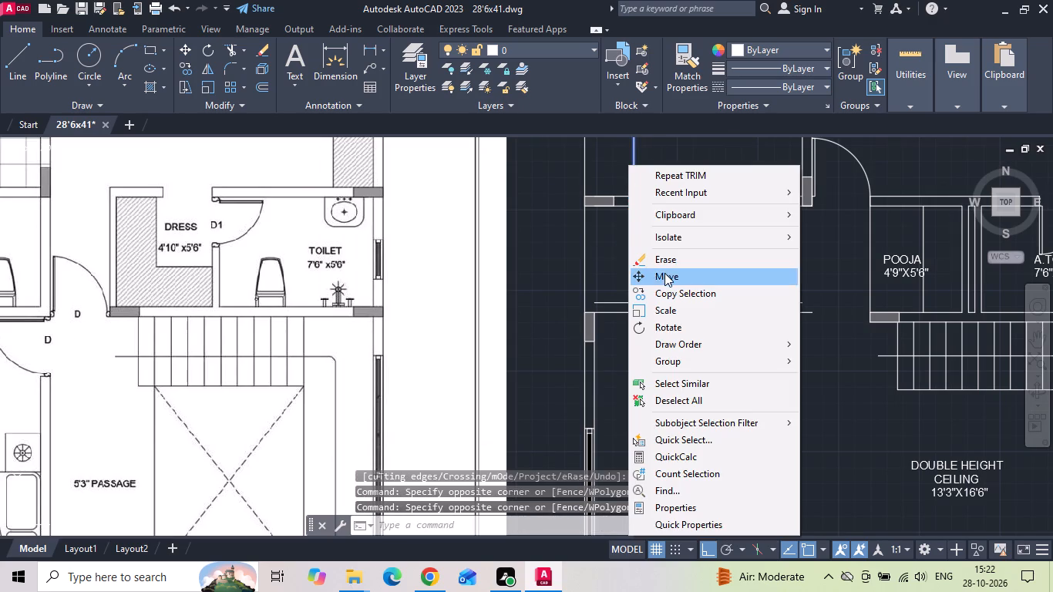
left_click(664, 274)
scroll(642, 291, "up", 3)
left_click(604, 333)
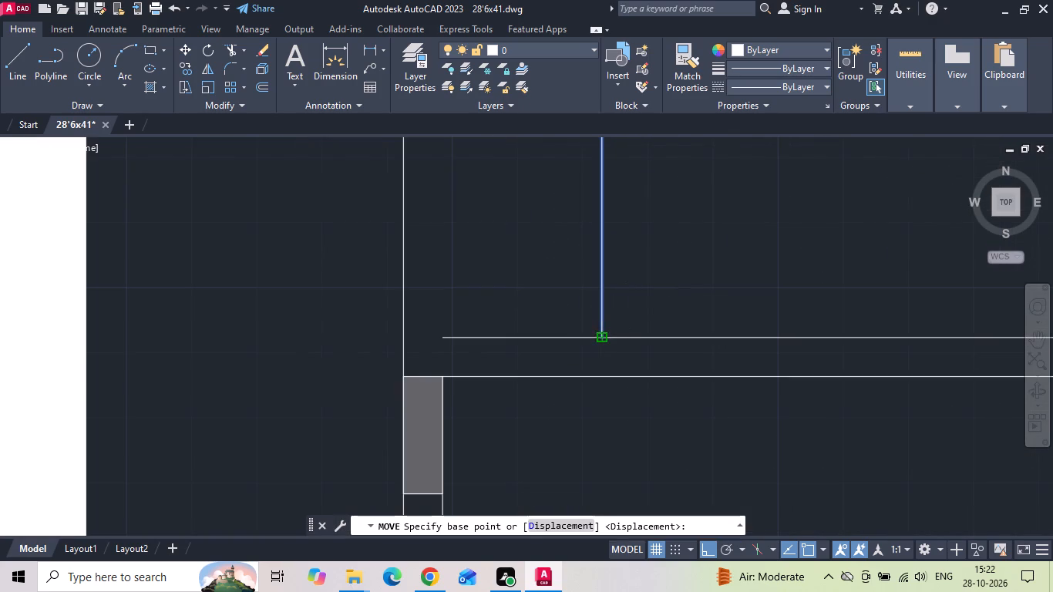
left_click(442, 336)
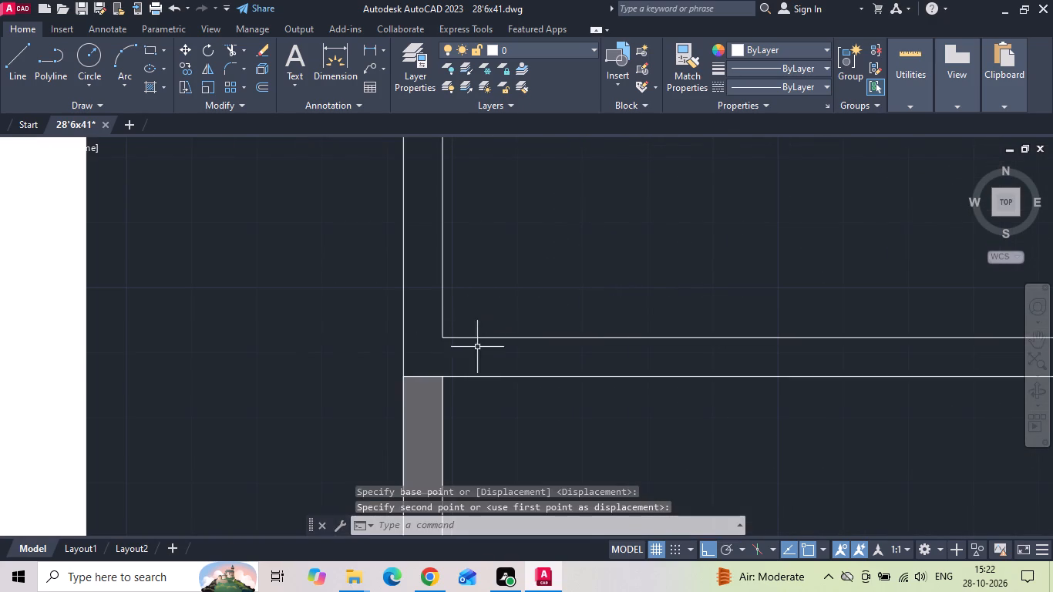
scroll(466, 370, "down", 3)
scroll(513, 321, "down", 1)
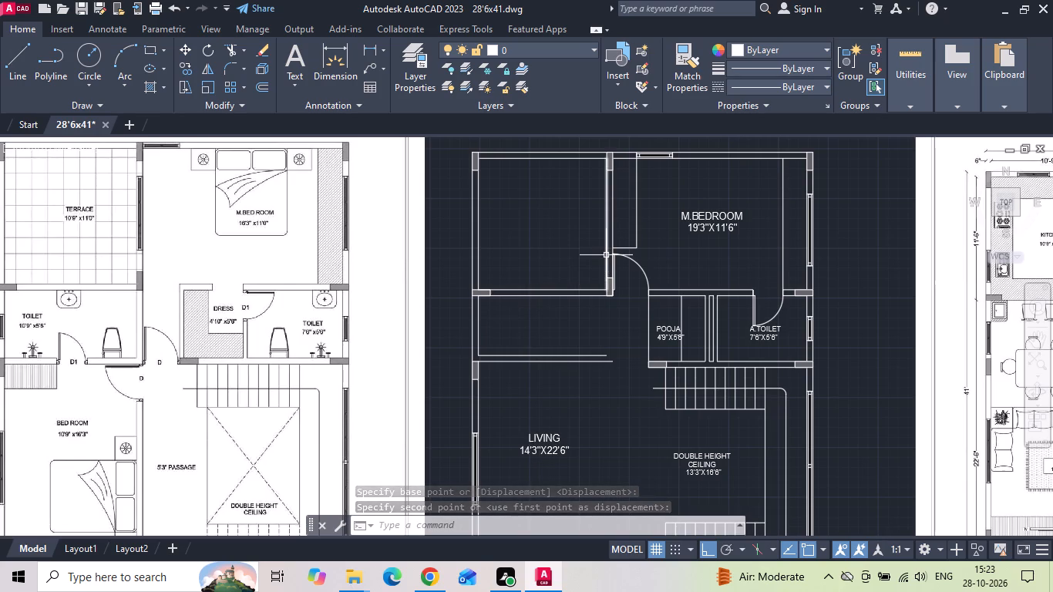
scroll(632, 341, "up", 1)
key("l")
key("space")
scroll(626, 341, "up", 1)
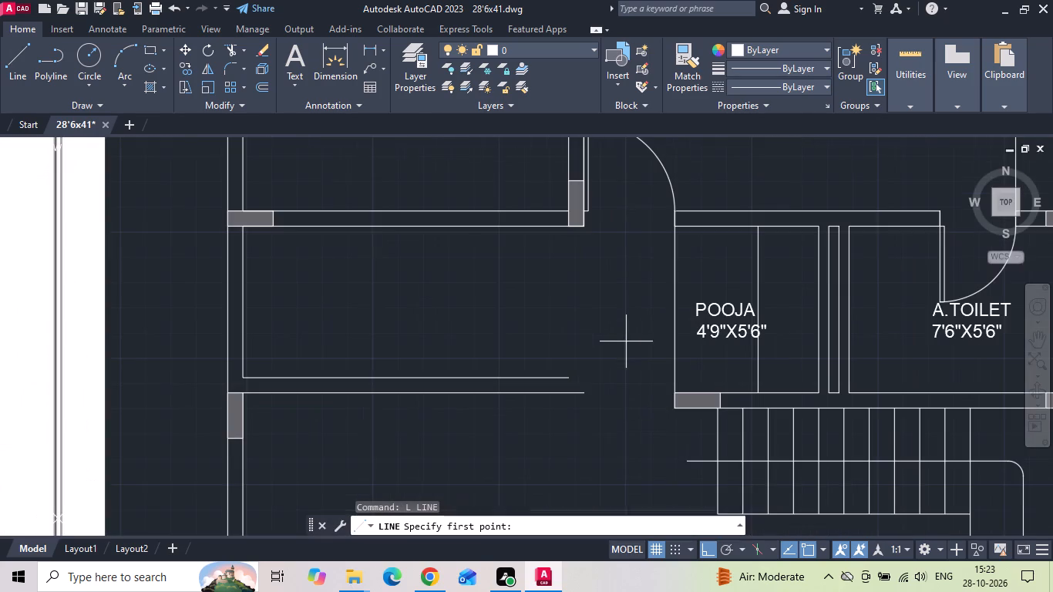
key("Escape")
Extend both lines of the wall between terrace and M.BEDROOM down to the copied toilet wall's lines.
type("EX")
key("space")
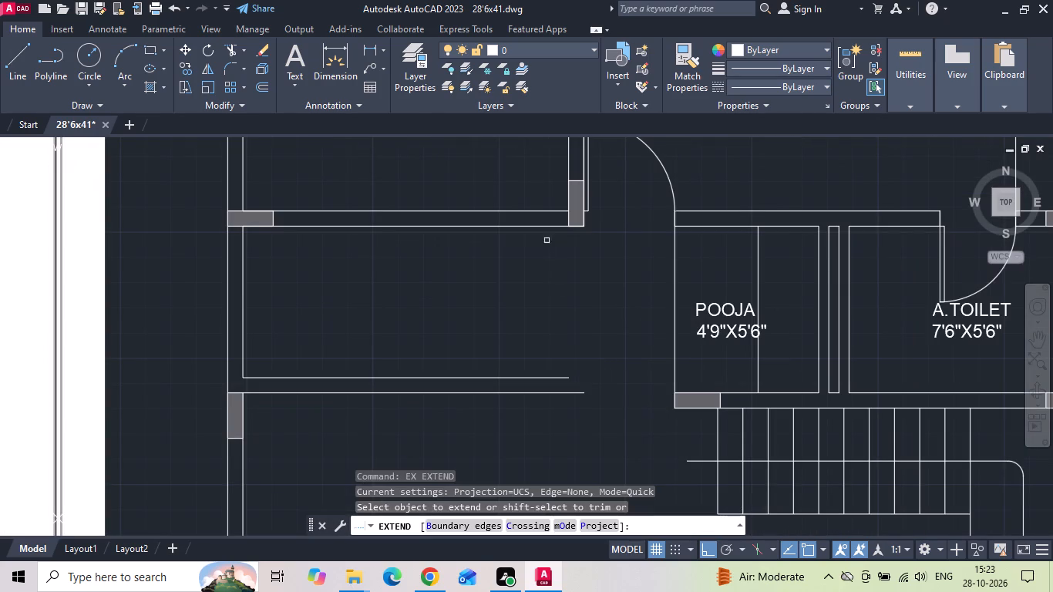
left_click(569, 153)
left_click(569, 146)
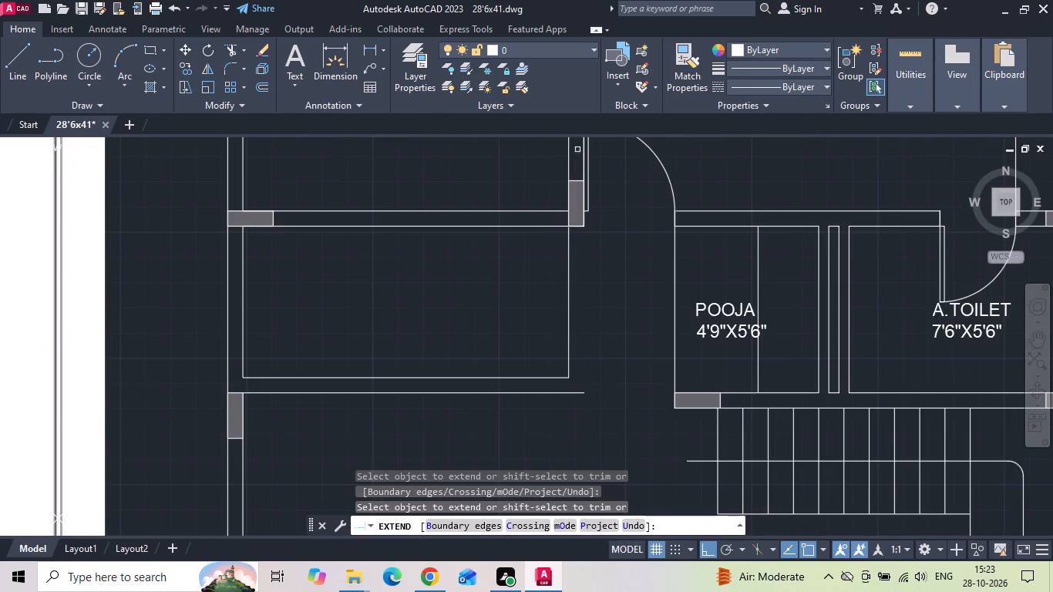
scroll(560, 276, "down", 2)
left_click(570, 217)
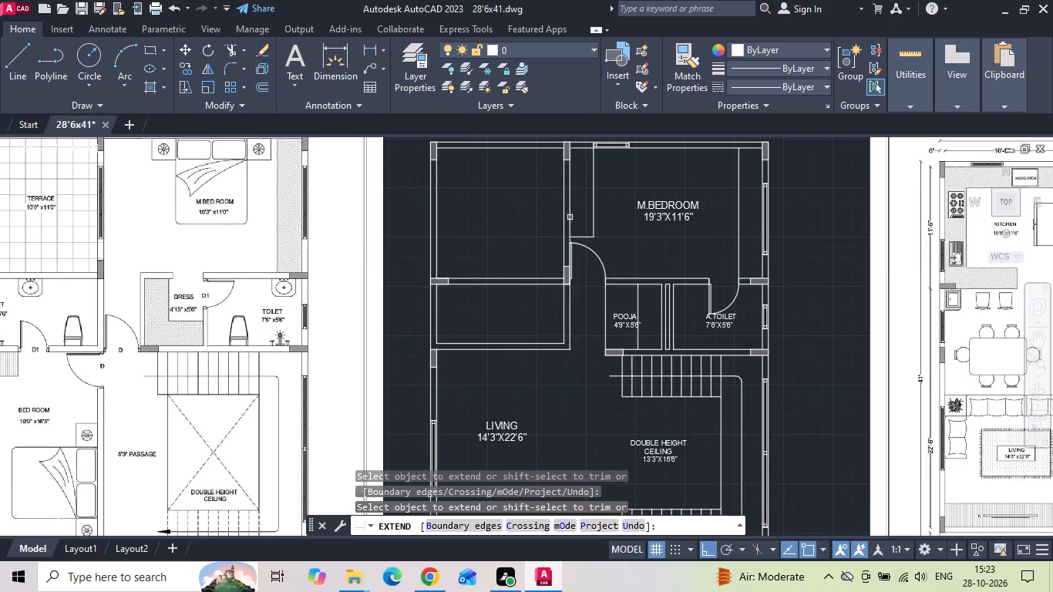
scroll(575, 348, "up", 2)
scroll(567, 359, "down", 2)
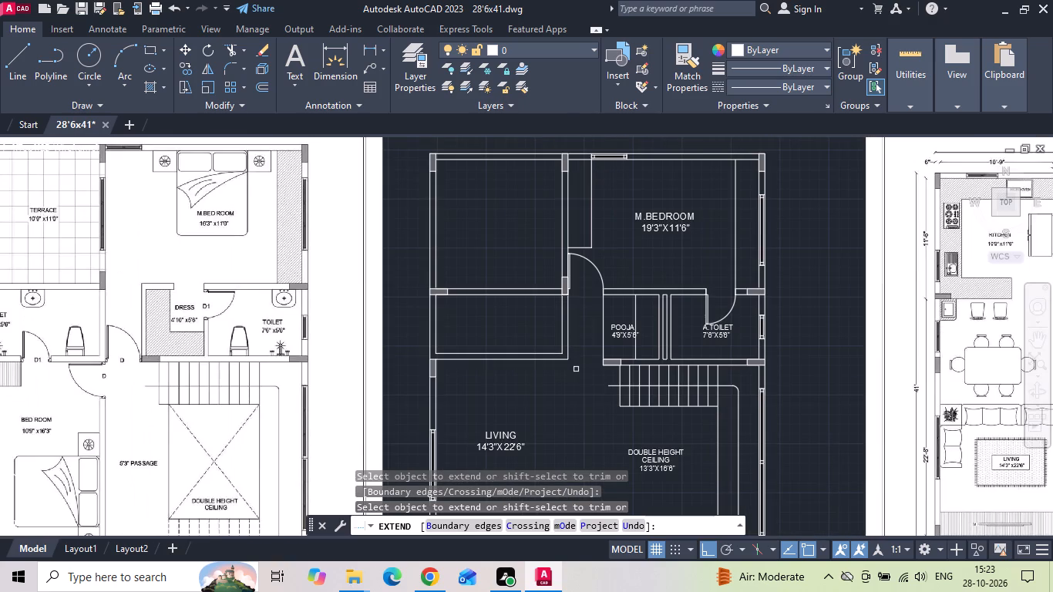
scroll(559, 269, "up", 2)
key("Escape")
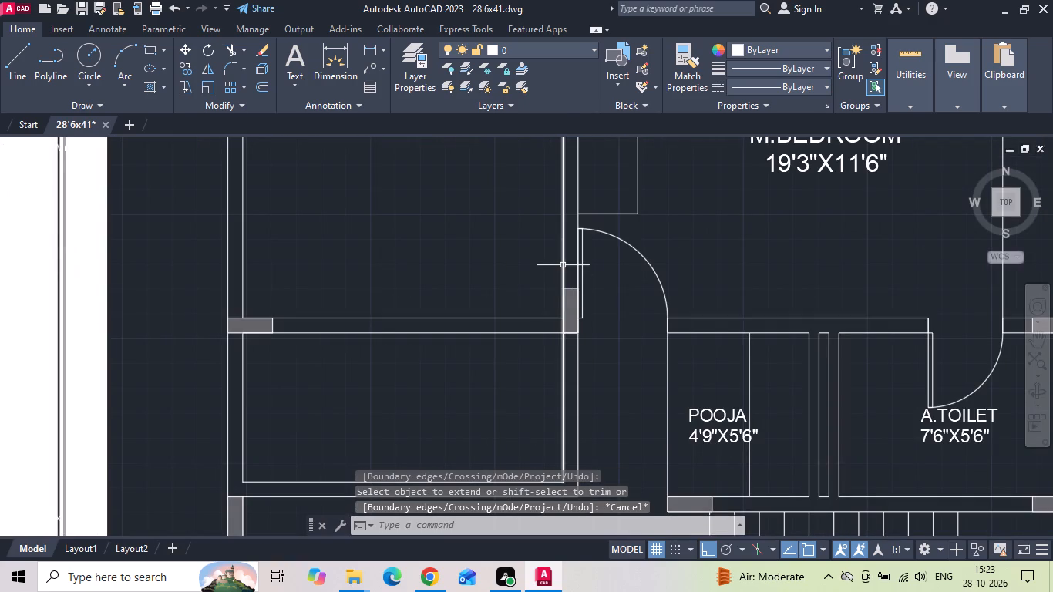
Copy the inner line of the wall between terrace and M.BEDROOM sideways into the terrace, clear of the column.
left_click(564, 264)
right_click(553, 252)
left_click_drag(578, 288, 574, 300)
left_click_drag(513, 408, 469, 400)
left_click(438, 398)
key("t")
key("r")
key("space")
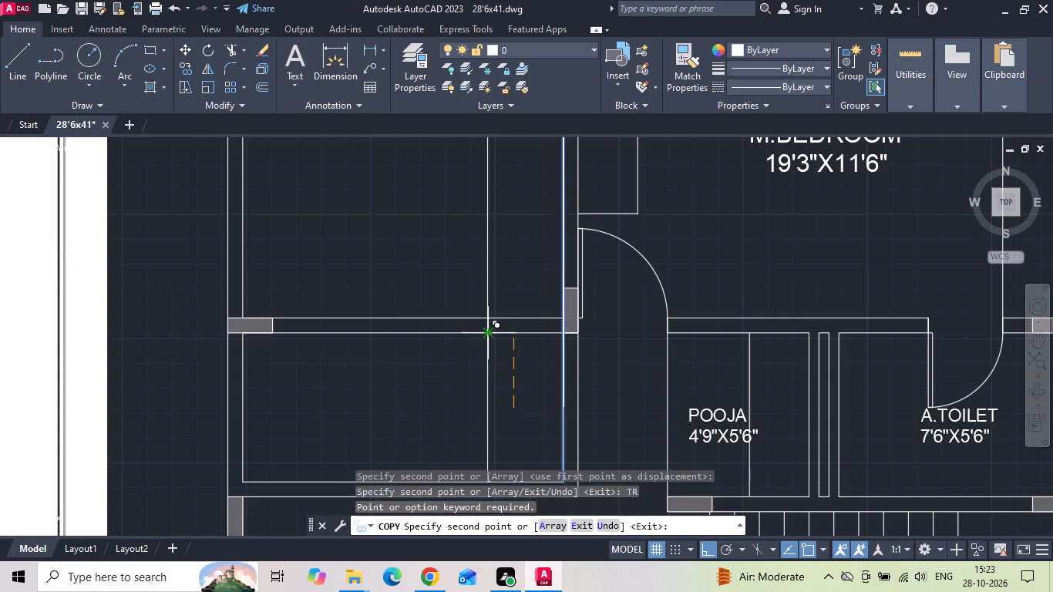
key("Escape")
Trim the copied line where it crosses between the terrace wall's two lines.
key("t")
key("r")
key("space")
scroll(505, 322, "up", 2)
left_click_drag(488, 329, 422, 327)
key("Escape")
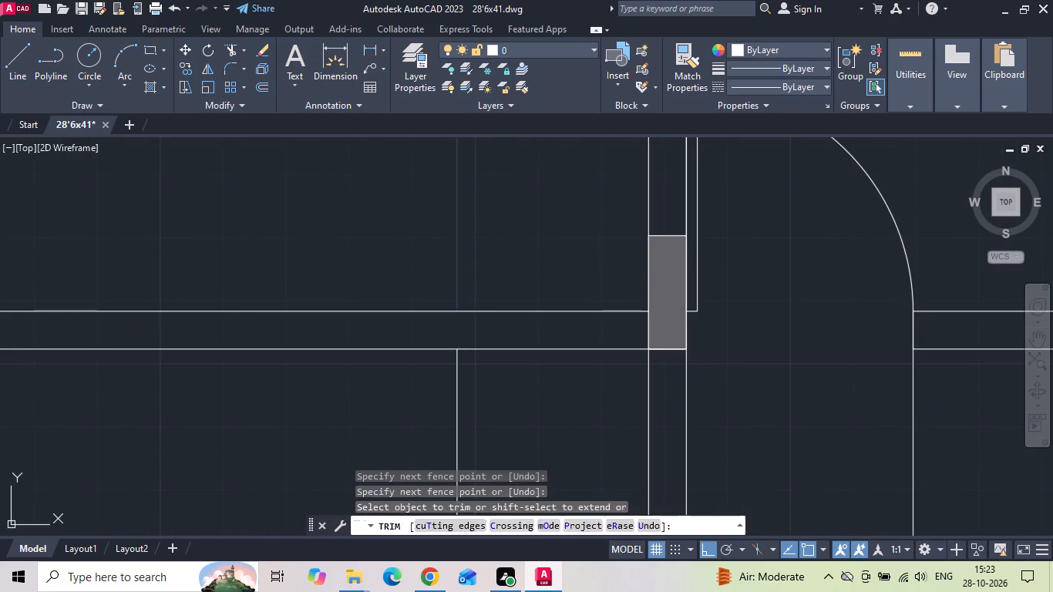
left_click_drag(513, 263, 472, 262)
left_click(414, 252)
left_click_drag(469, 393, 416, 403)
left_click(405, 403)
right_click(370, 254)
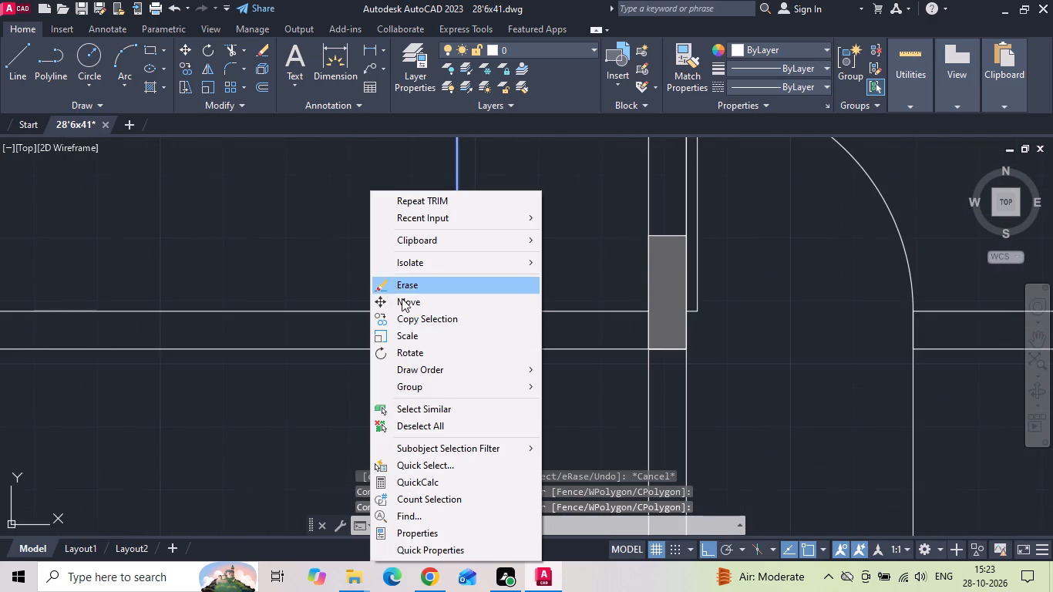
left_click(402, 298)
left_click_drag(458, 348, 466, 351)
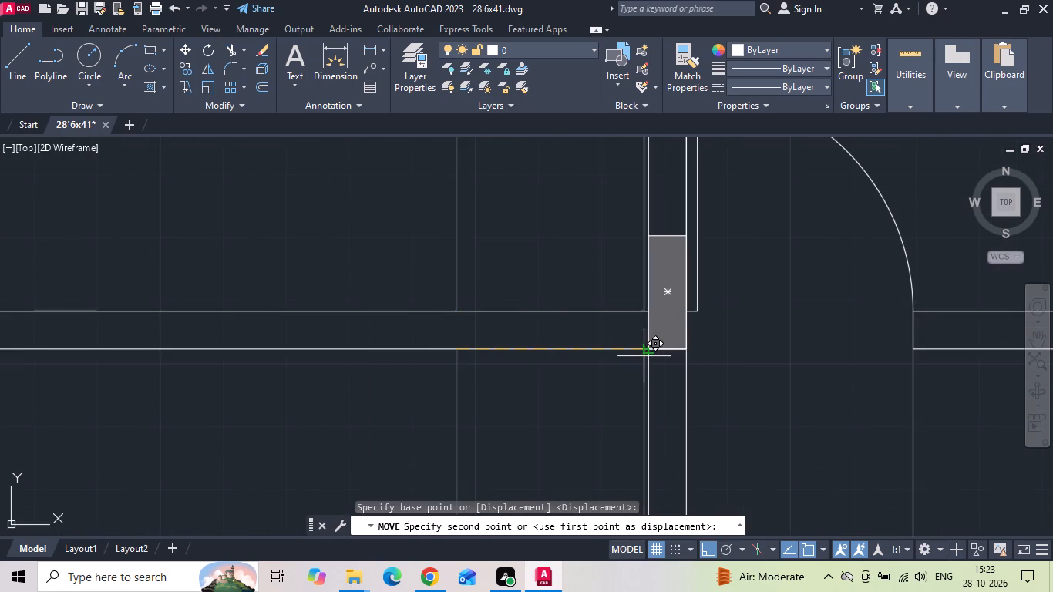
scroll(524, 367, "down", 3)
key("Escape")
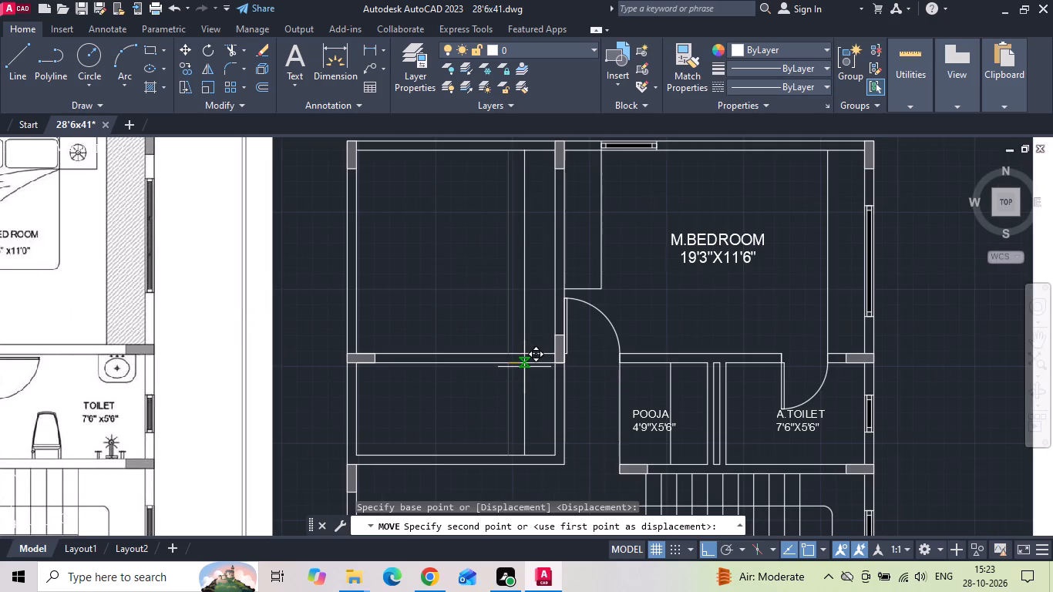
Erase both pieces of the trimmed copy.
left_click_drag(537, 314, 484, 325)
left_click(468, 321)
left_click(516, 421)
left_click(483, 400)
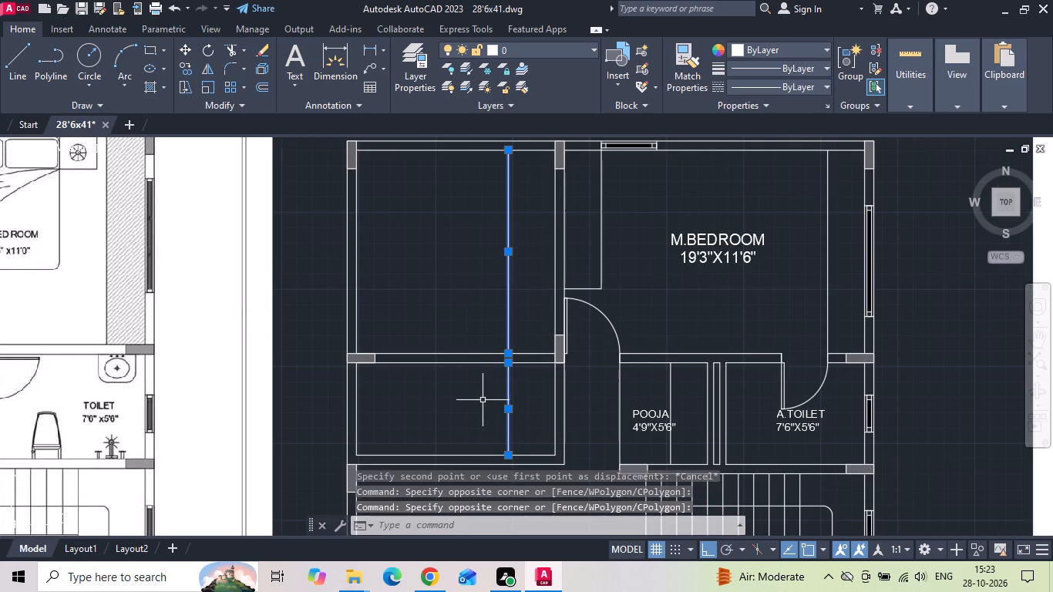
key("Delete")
Move the terrace-side line of the wall between terrace and M.BEDROOM sideways into the terrace, clear of the column.
left_click(553, 274)
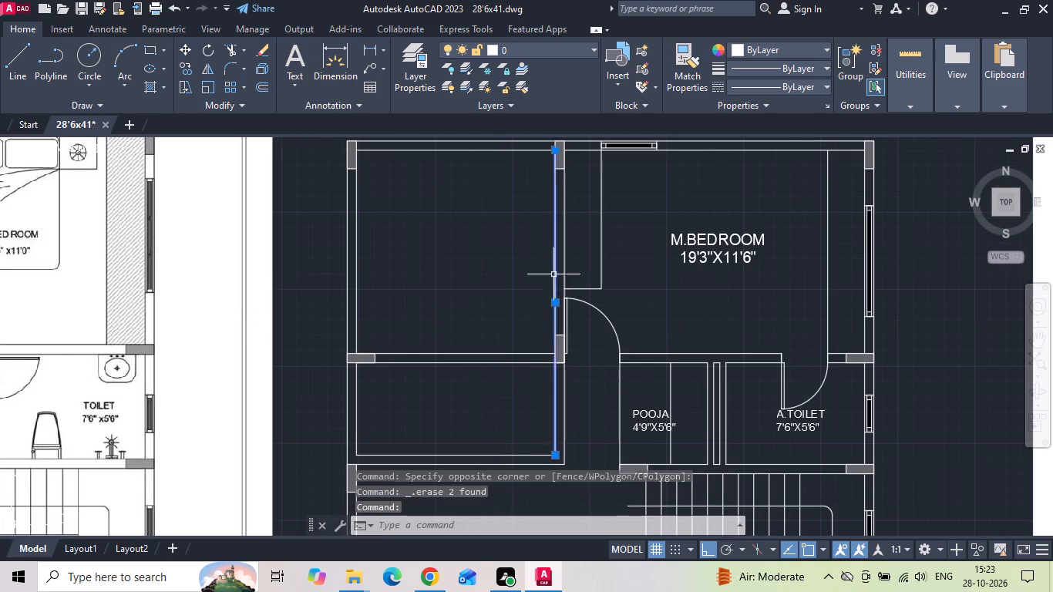
right_click(484, 293)
left_click(530, 281)
scroll(527, 297, "up", 2)
left_click_drag(530, 321, 500, 326)
left_click(489, 326)
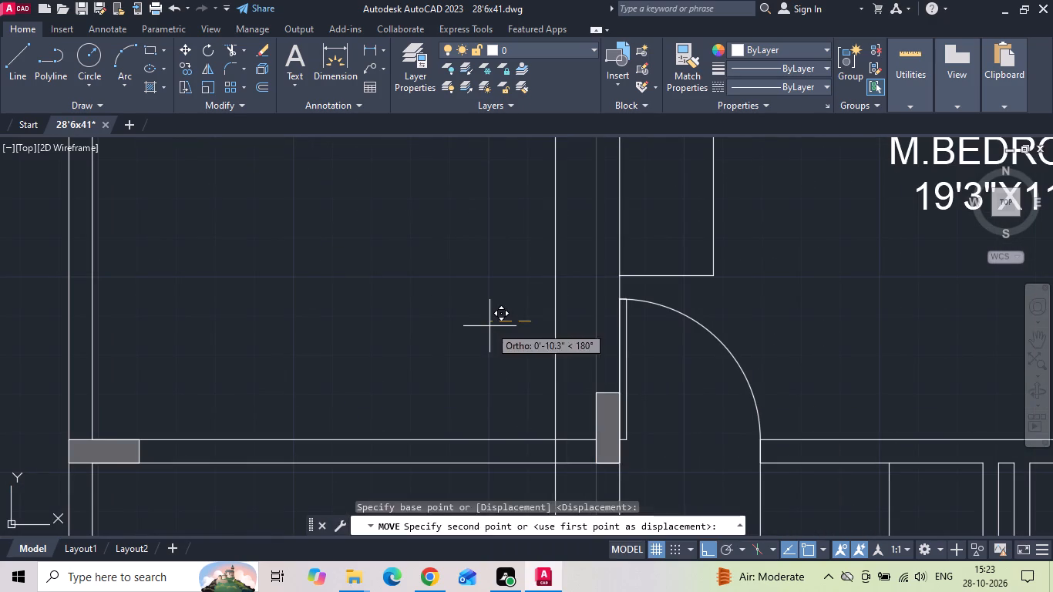
Trim the moved line where it crosses between the terrace wall's two horizontal lines.
key("t")
key("r")
key("space")
key("space")
left_click(557, 449)
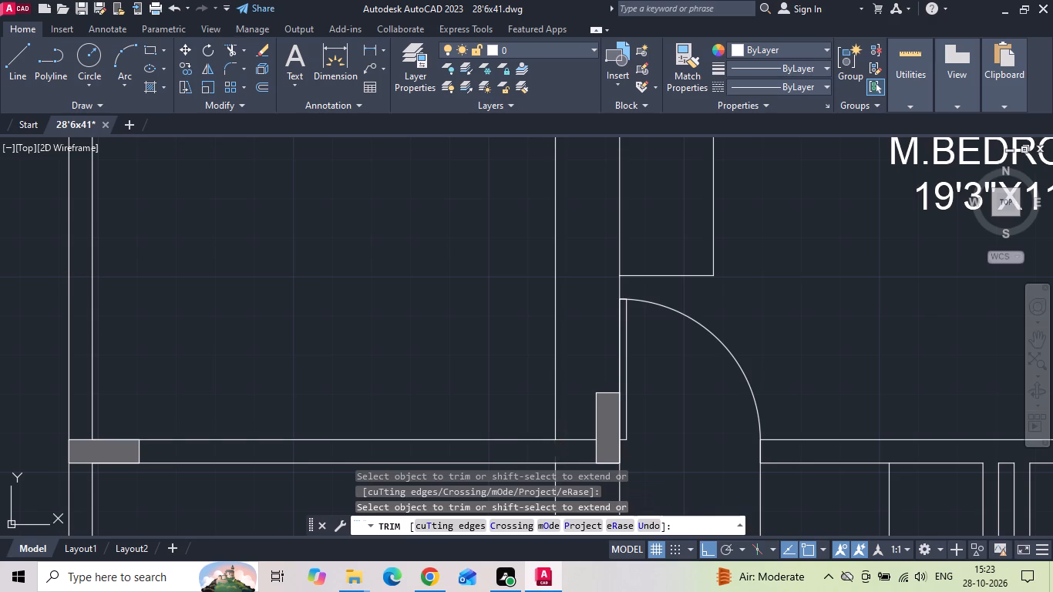
key("Escape")
Move both pieces of the trimmed line back so they align with the column's terrace-side face.
left_click_drag(560, 377, 530, 348)
left_click(501, 328)
middle_click_drag(495, 280, 472, 162)
middle_click_drag(515, 387, 508, 348)
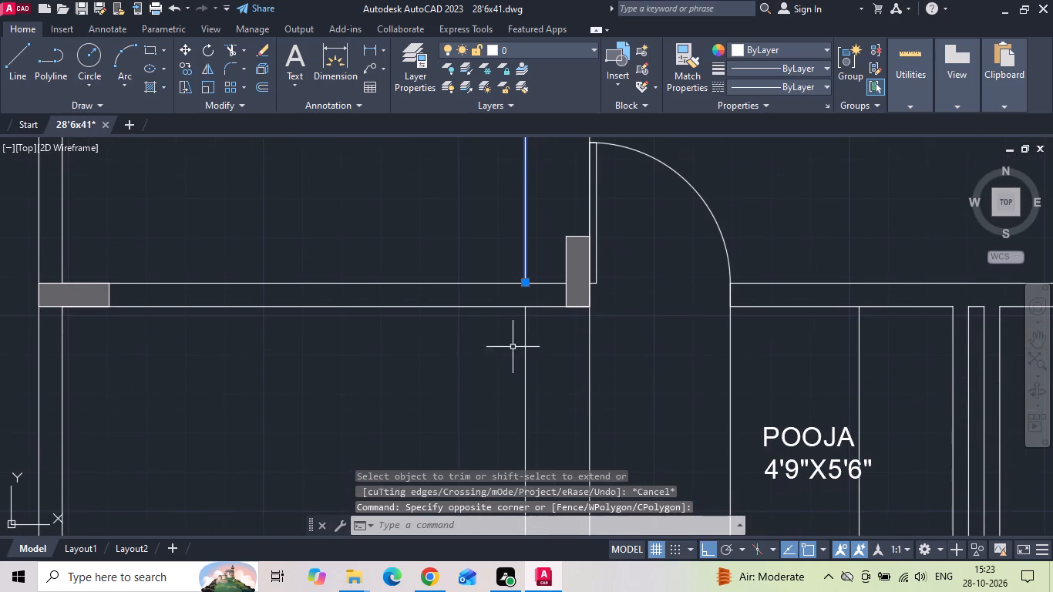
left_click_drag(545, 369, 500, 381)
left_click(457, 384)
right_click(456, 384)
left_click(504, 130)
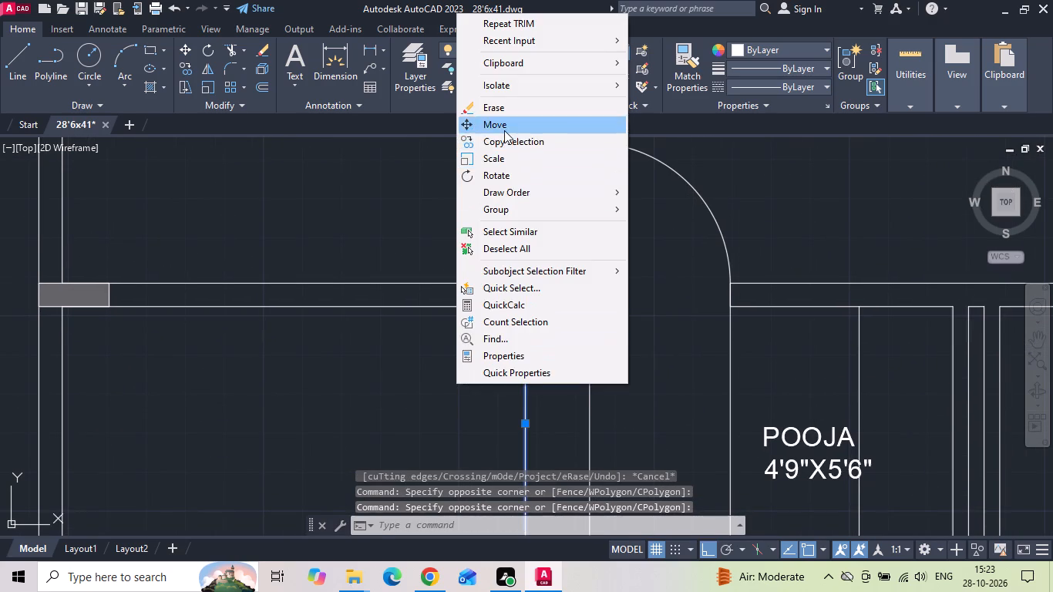
scroll(547, 280, "up", 2)
left_click(489, 349)
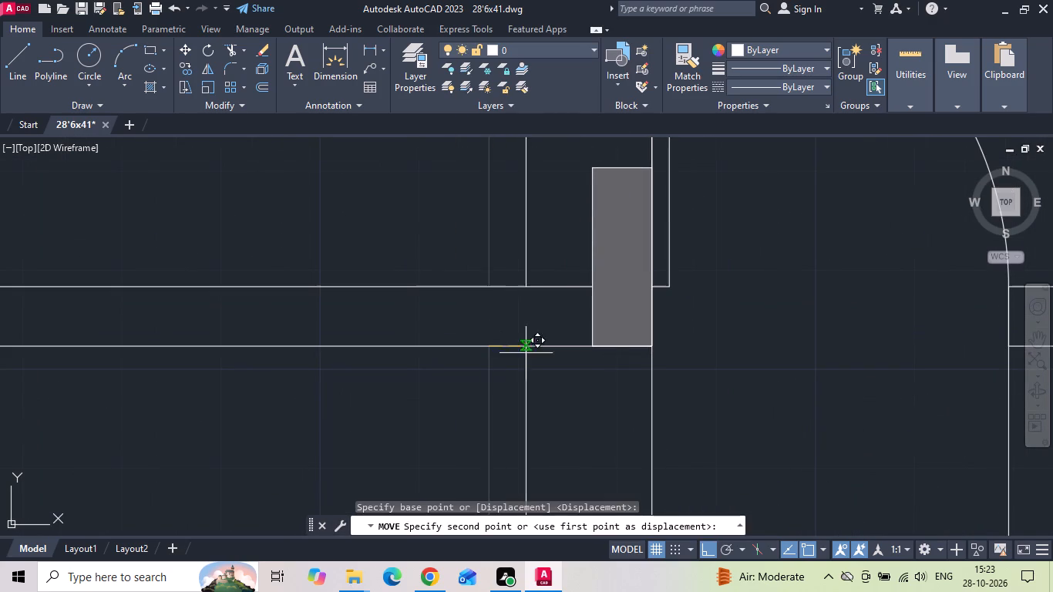
left_click(590, 351)
Shorten the terrace wall's lower line so it ends at the column's terrace-side face.
left_click_drag(554, 293, 546, 274)
left_click(529, 254)
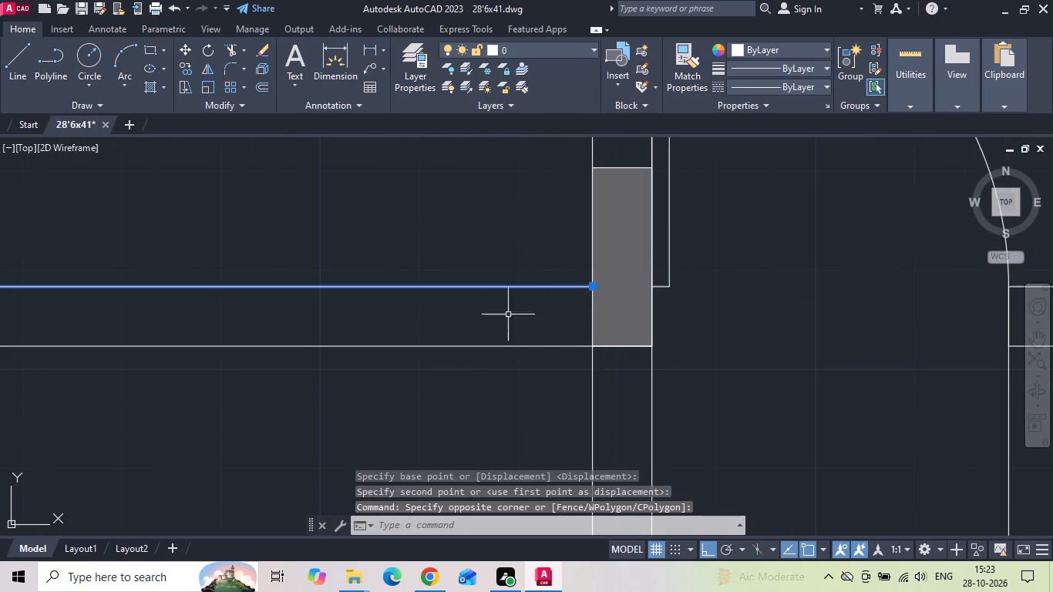
left_click_drag(506, 328, 483, 382)
left_click(477, 387)
scroll(638, 362, "up", 1)
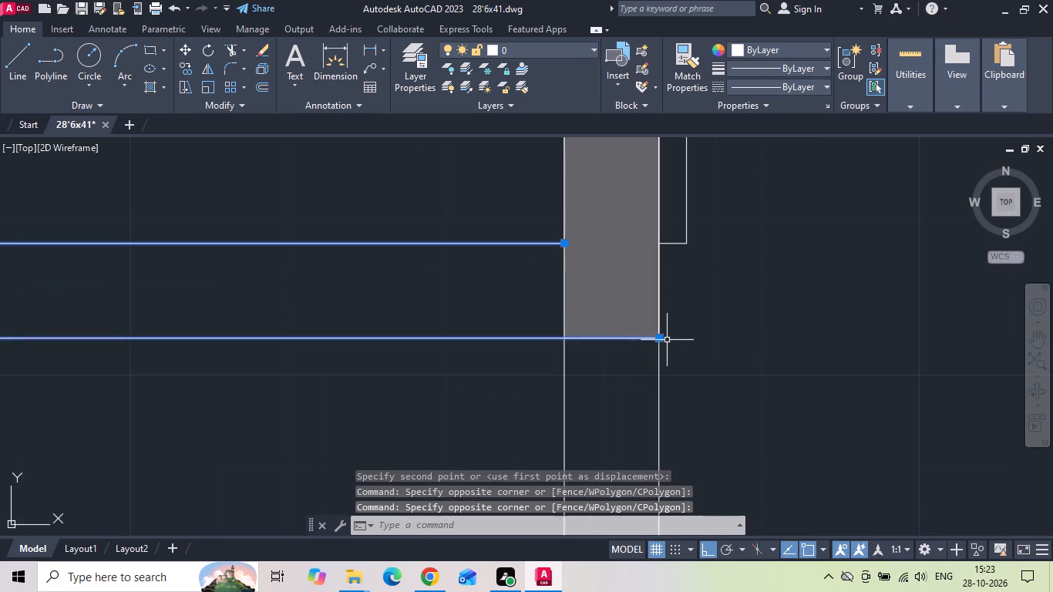
left_click(662, 338)
left_click(568, 338)
key("Escape")
Copy the A.TOILET window horizontally onto the outer wall of the new toilet below the terrace.
scroll(631, 319, "down", 3)
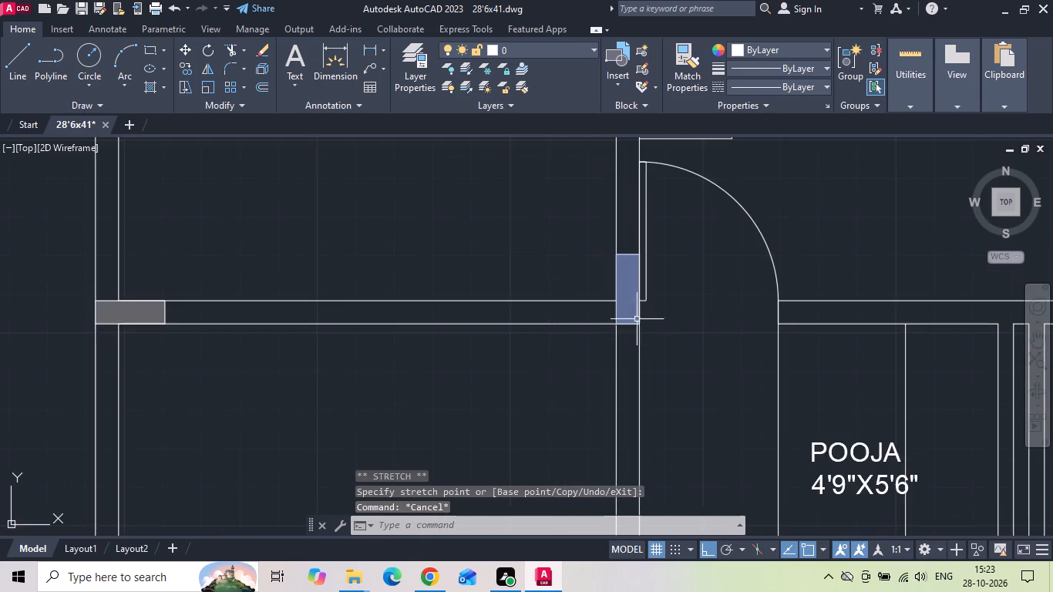
scroll(644, 327, "down", 3)
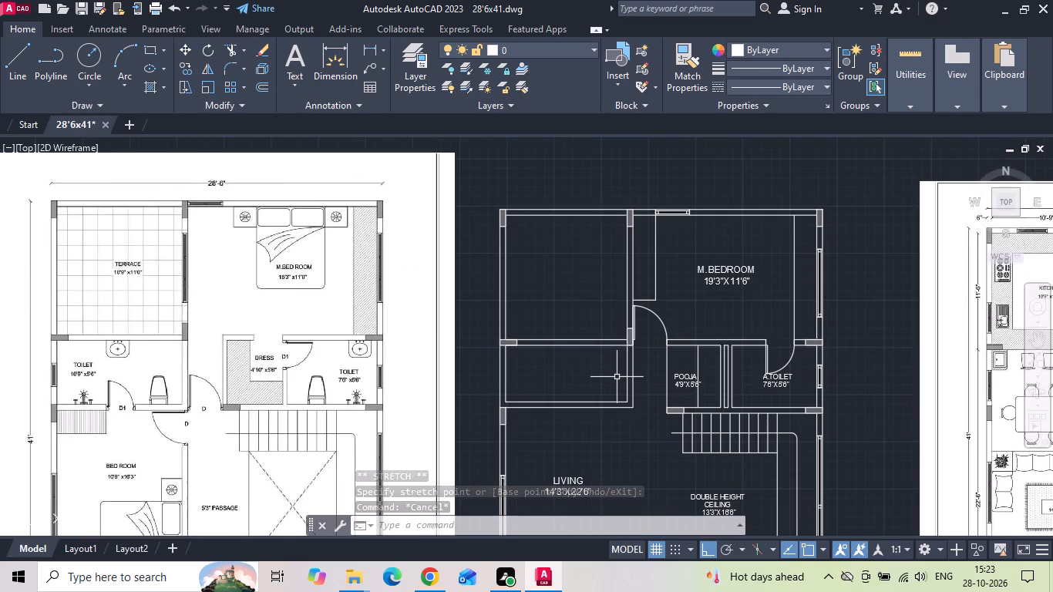
scroll(778, 394, "up", 2)
left_click(844, 397)
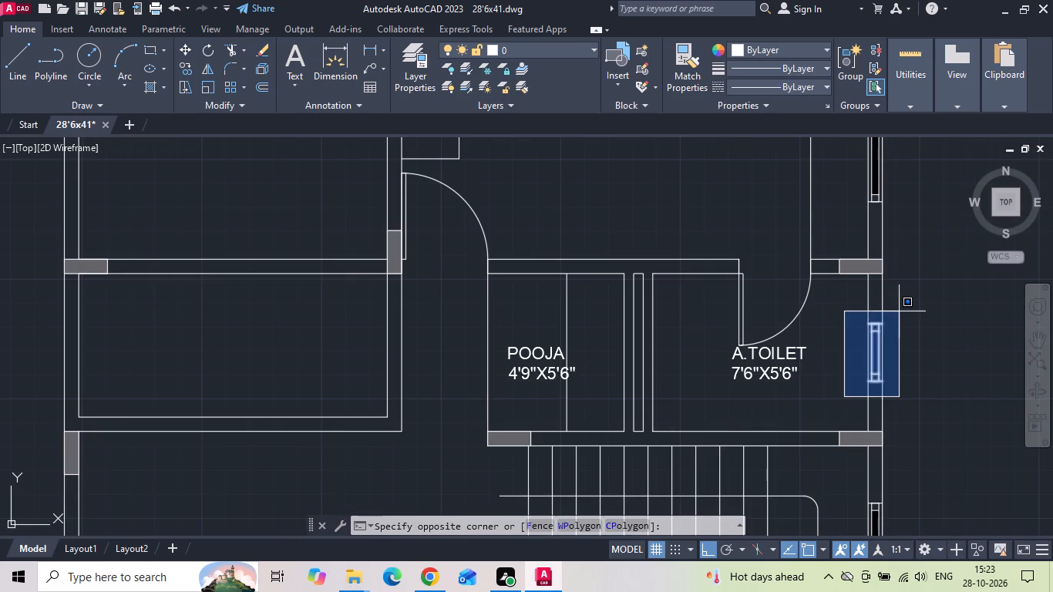
left_click(900, 308)
right_click(900, 308)
left_click(931, 318)
scroll(882, 362, "up", 2)
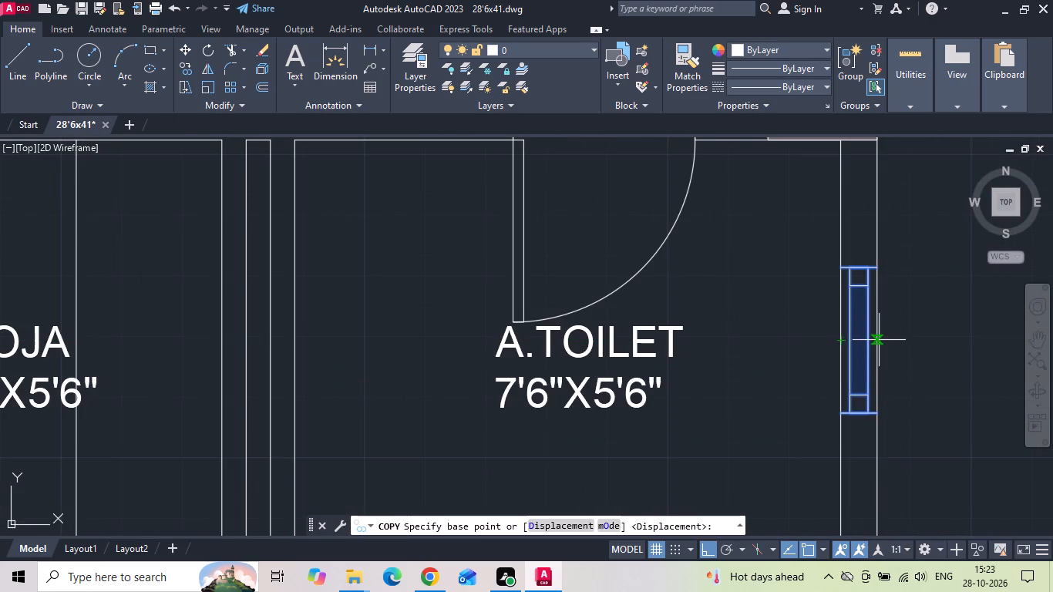
left_click(879, 340)
scroll(870, 338, "down", 2)
middle_click_drag(252, 348, 528, 349)
scroll(373, 345, "up", 1)
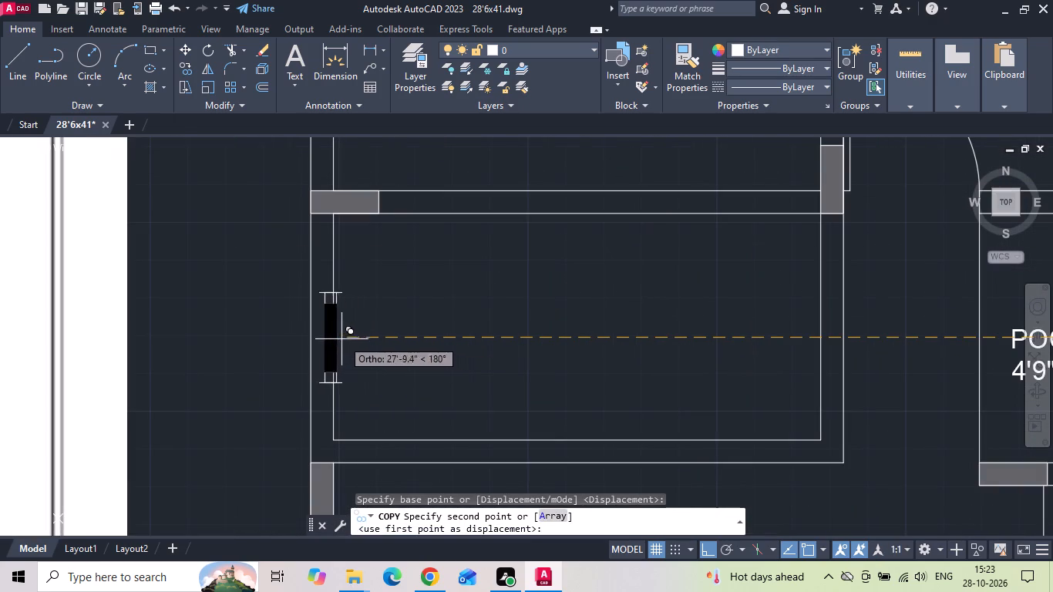
left_click(335, 331)
key("Escape")
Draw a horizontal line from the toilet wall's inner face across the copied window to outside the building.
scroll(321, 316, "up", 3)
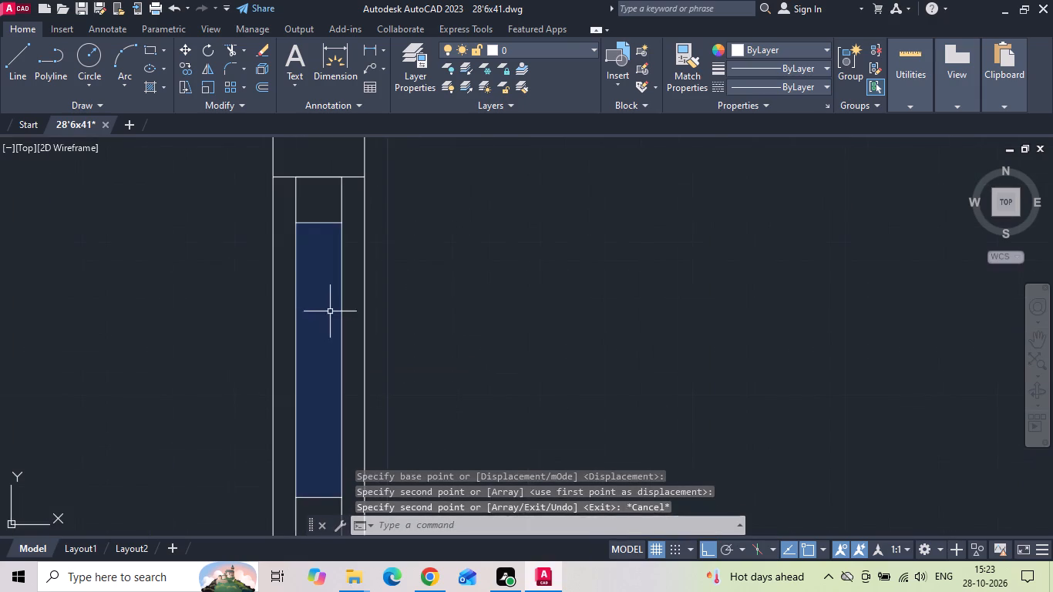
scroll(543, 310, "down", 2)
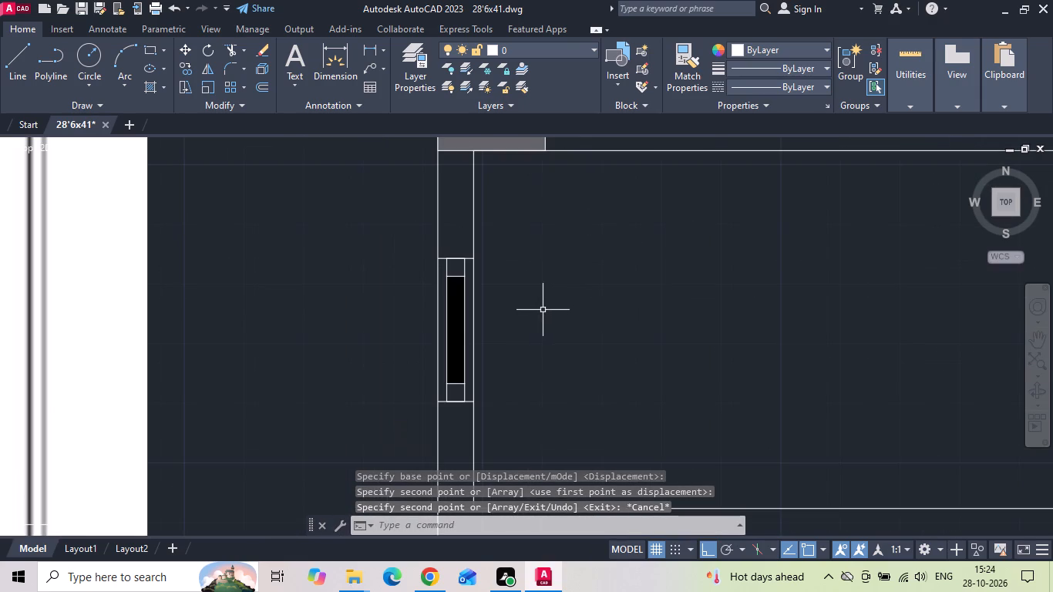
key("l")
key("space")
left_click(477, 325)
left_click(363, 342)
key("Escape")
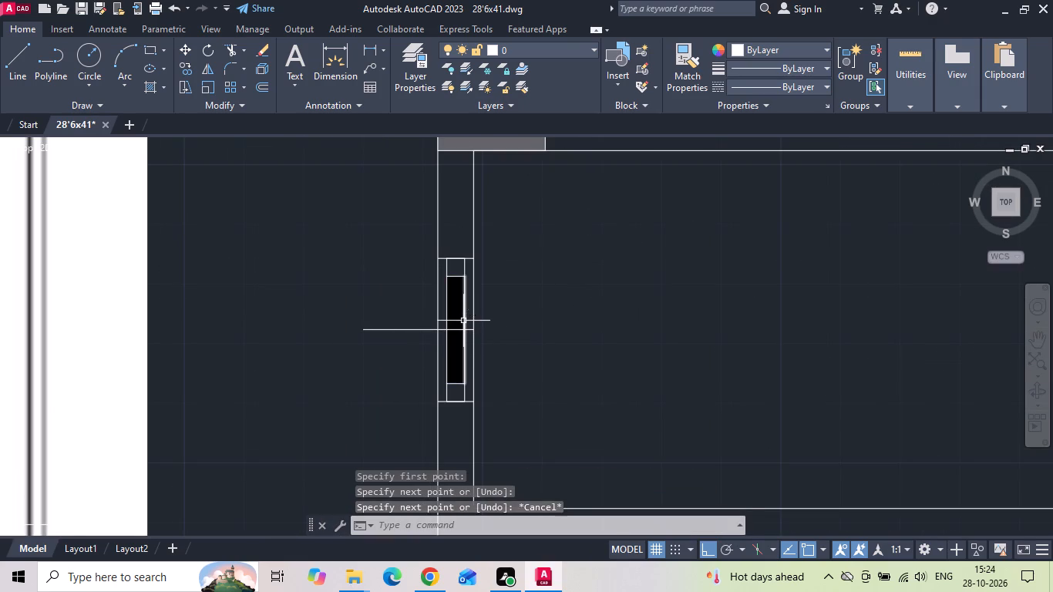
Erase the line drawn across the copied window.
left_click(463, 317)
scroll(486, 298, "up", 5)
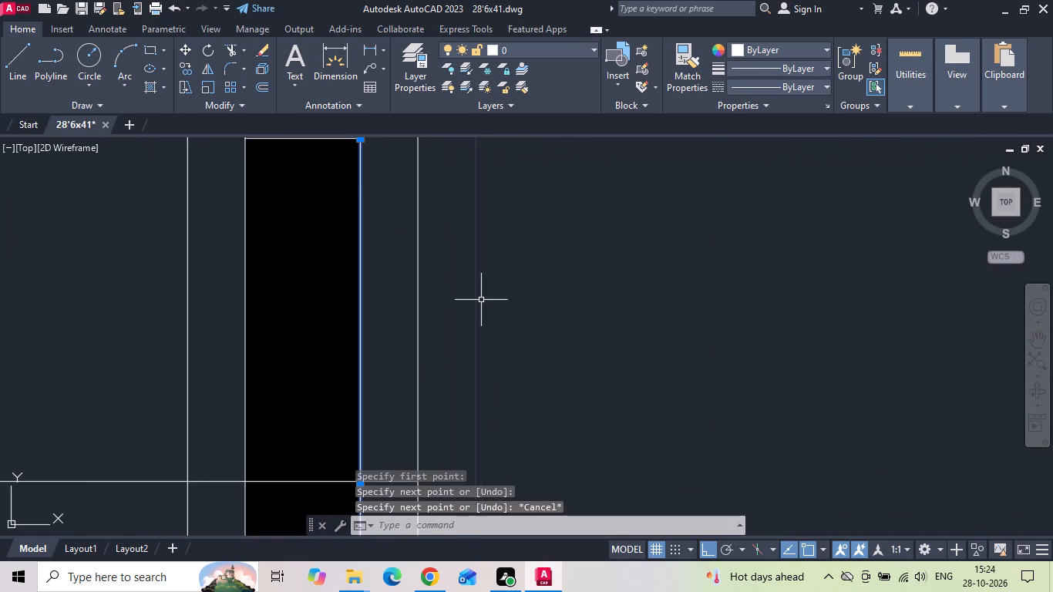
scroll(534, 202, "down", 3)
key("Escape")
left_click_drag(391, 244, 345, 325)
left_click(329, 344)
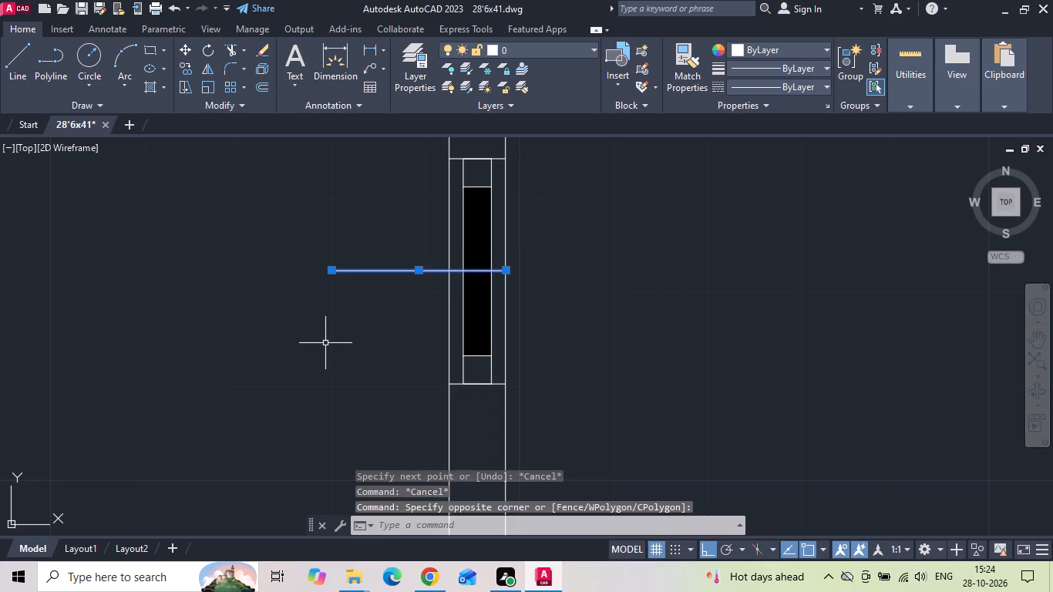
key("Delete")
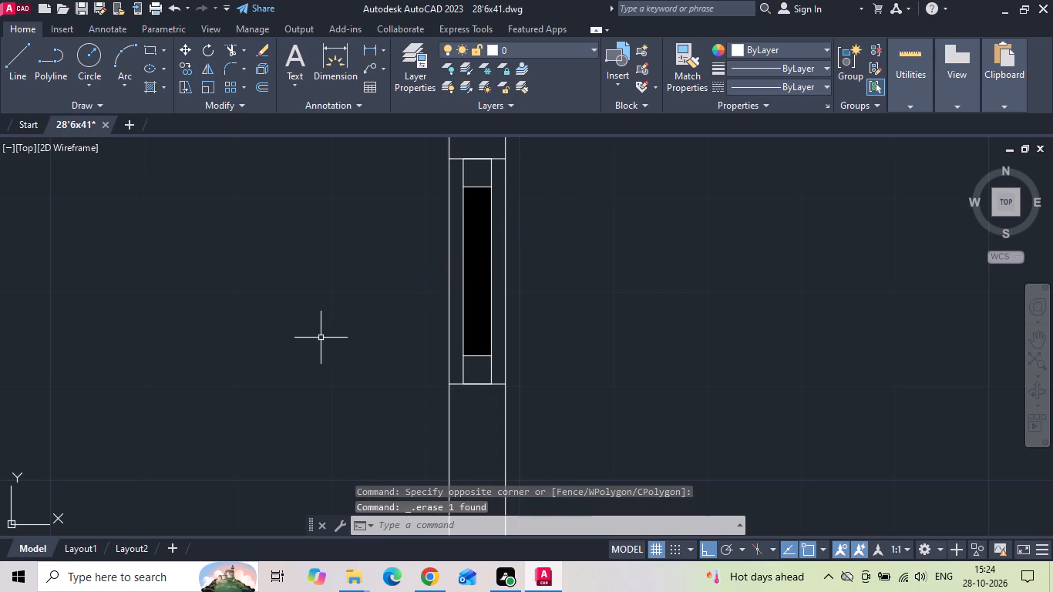
Save the drawing.
key("ctrl+s")
key("ctrl+s")
key("ctrl+s")
key("ctrl+s")
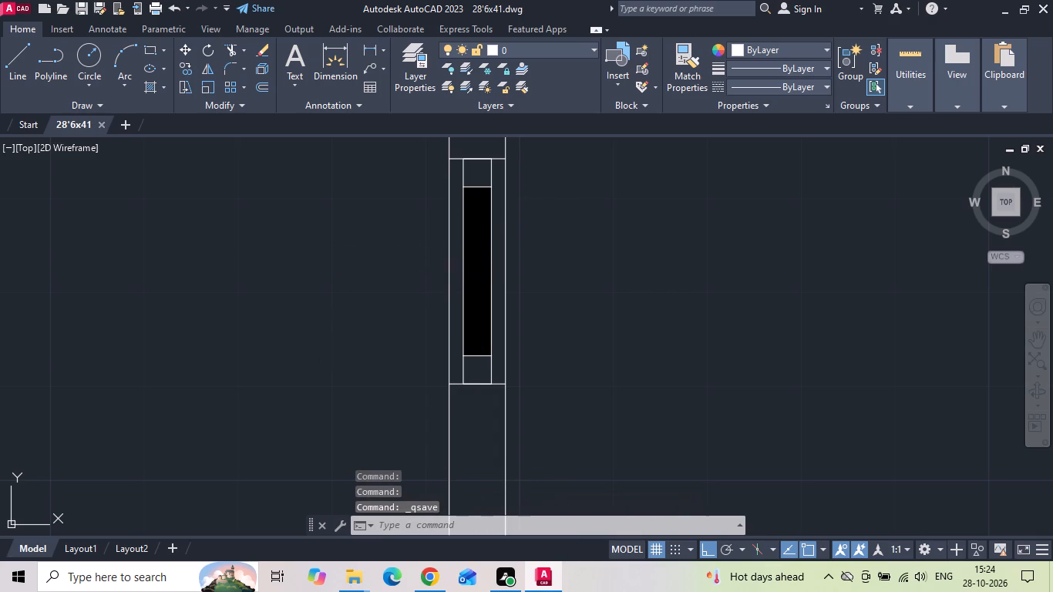
Extend both lines of the new toilet's passage-side wall down through the LIVING area to the balcony wall.
scroll(377, 314, "down", 2)
scroll(462, 290, "down", 3)
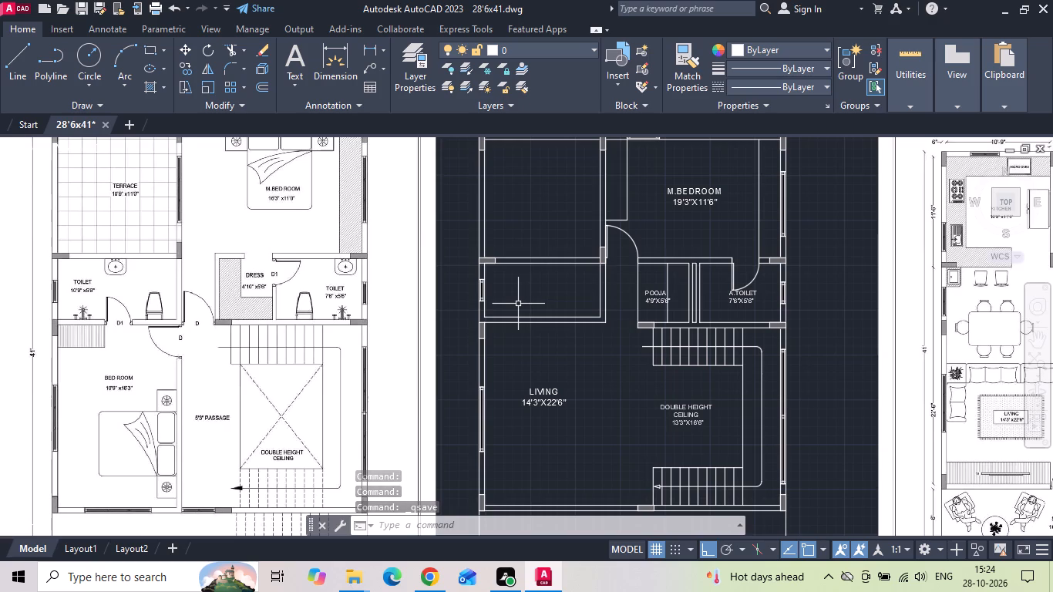
middle_click_drag(570, 381, 567, 320)
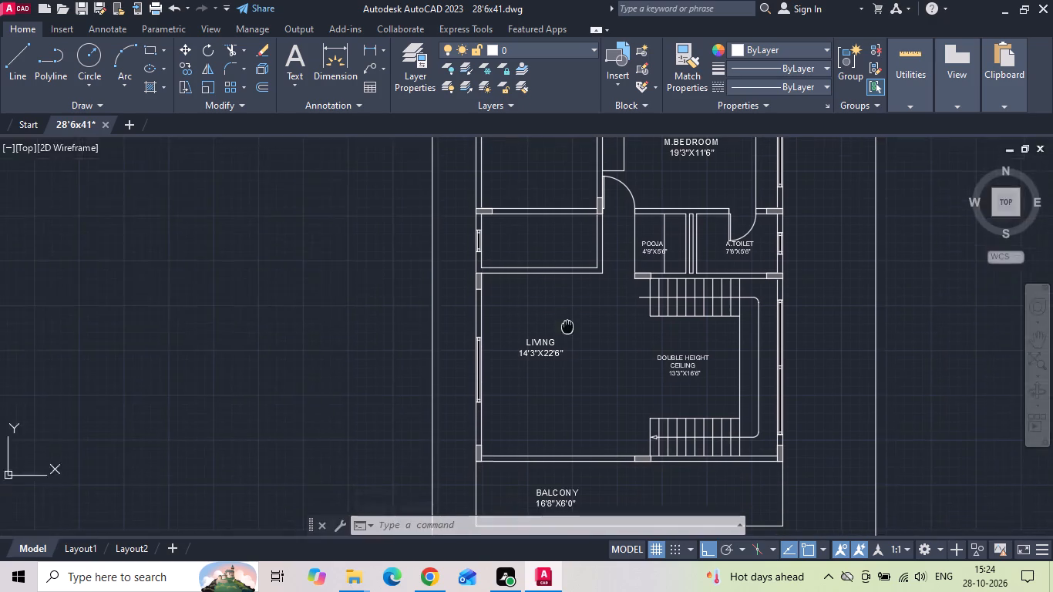
middle_click_drag(567, 320, 567, 314)
type("EX")
key("space")
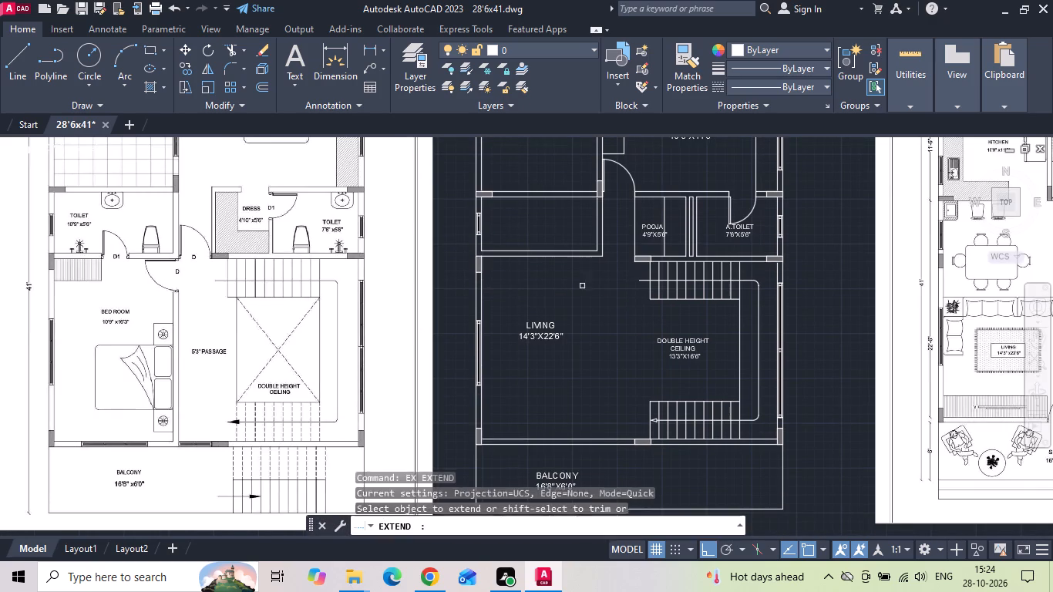
left_click(601, 237)
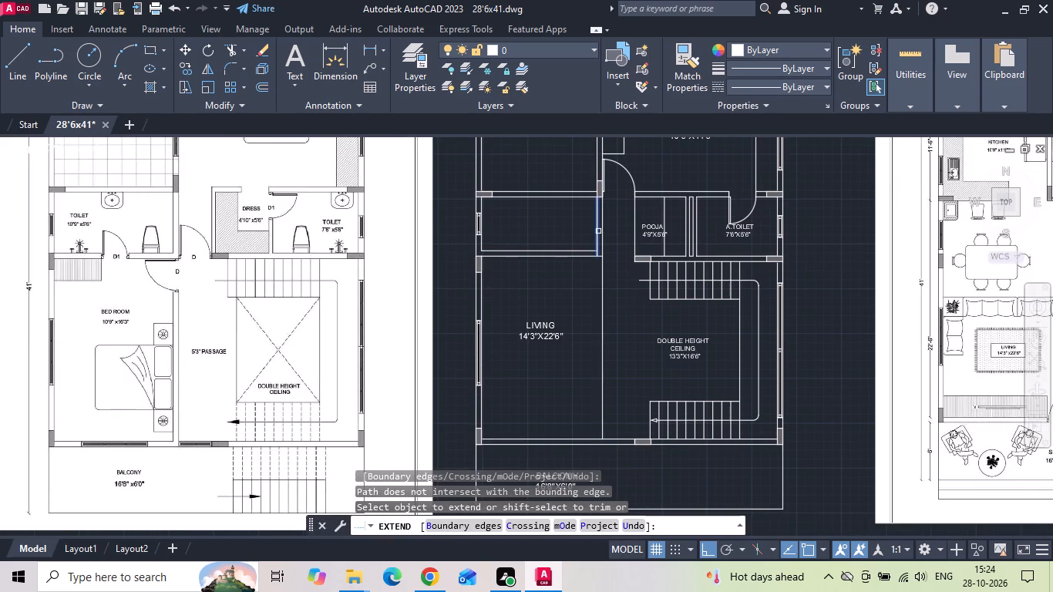
left_click(598, 231)
left_click(595, 237)
key("Escape")
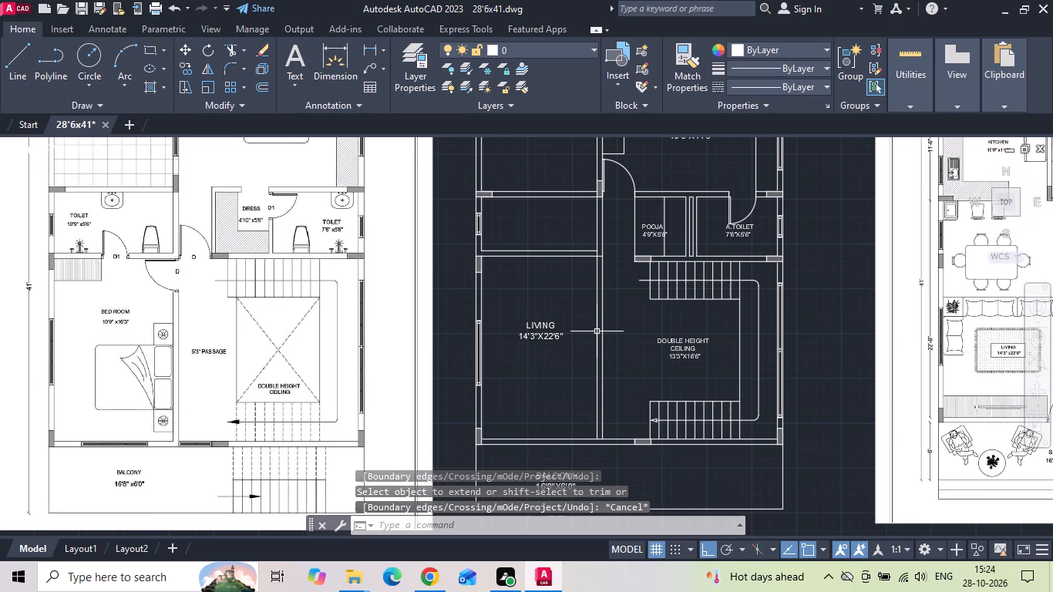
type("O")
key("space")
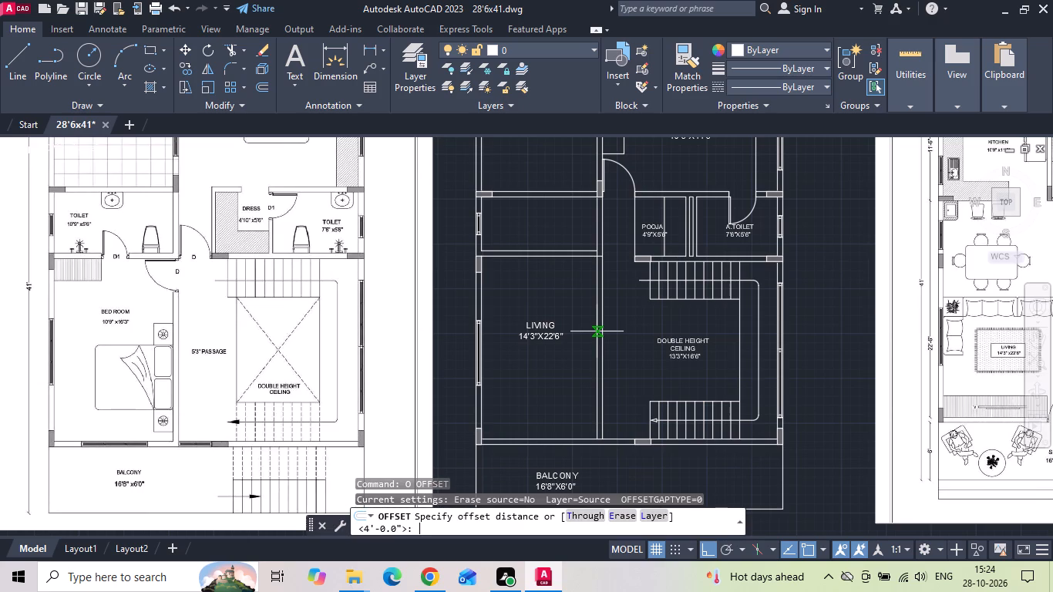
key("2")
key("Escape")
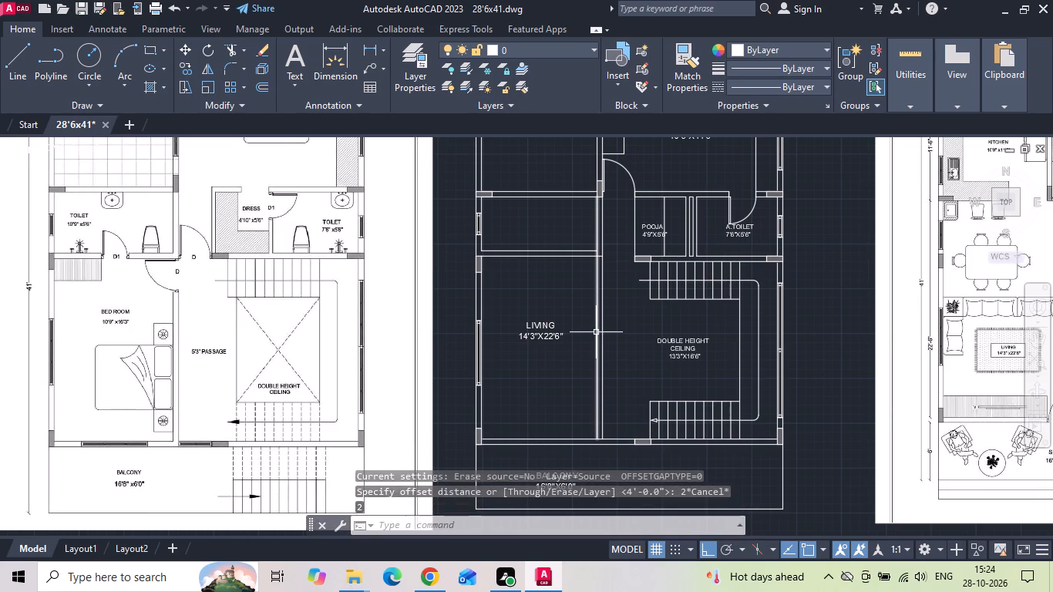
Offset the lower line of the new toilet's bottom wall 3' down into the LIVING area.
type("O 3'")
key("Return")
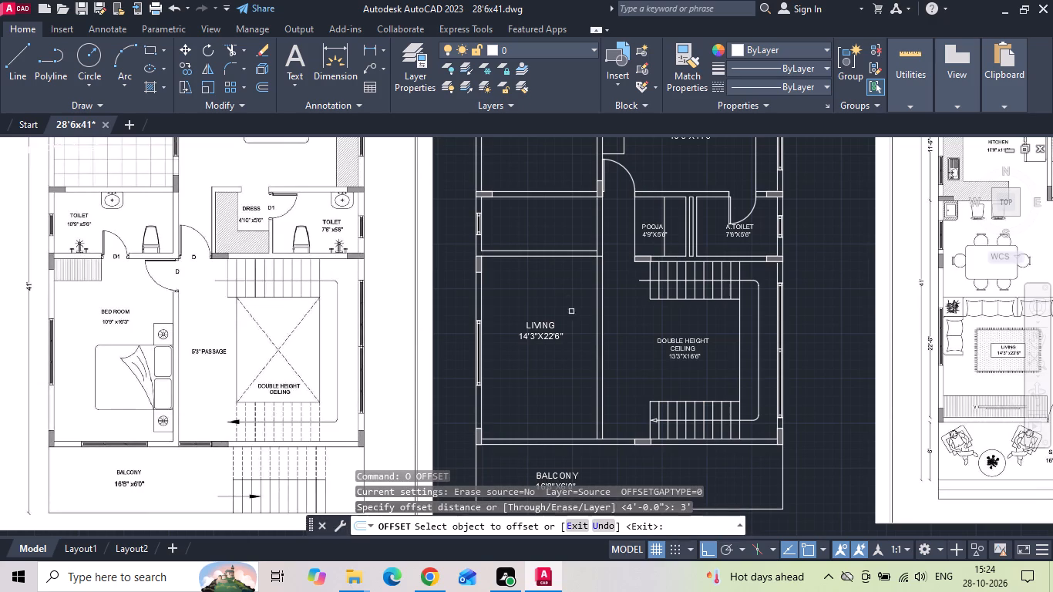
left_click(581, 257)
left_click(575, 286)
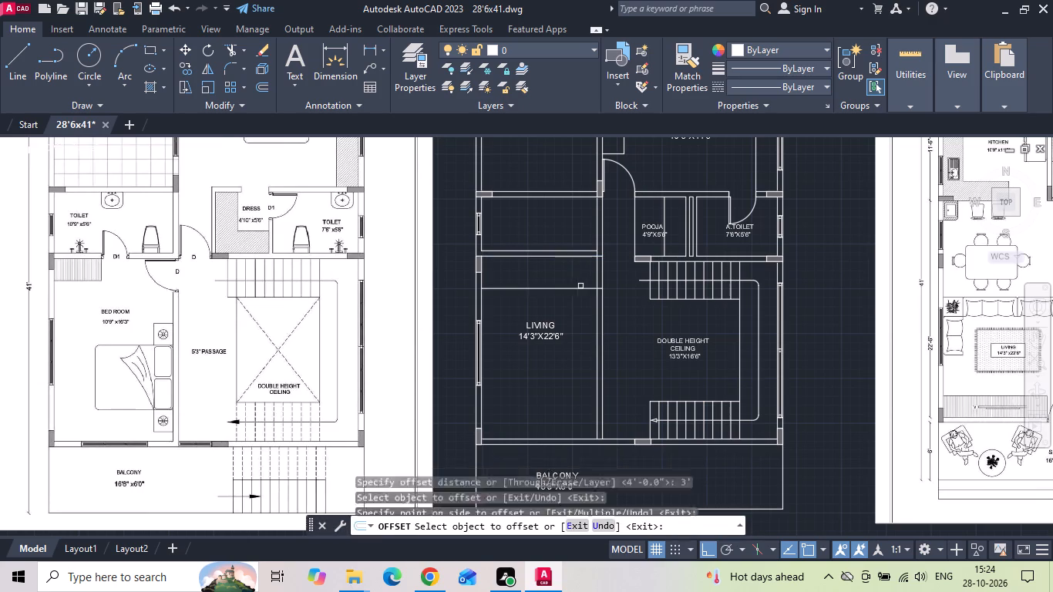
Trim the passage-side wall lines to open a 3' gap below the toilet and clean up its toilet and balcony wall junctions.
scroll(596, 265, "up", 2)
key("Escape")
type("TR")
key("space")
key("space")
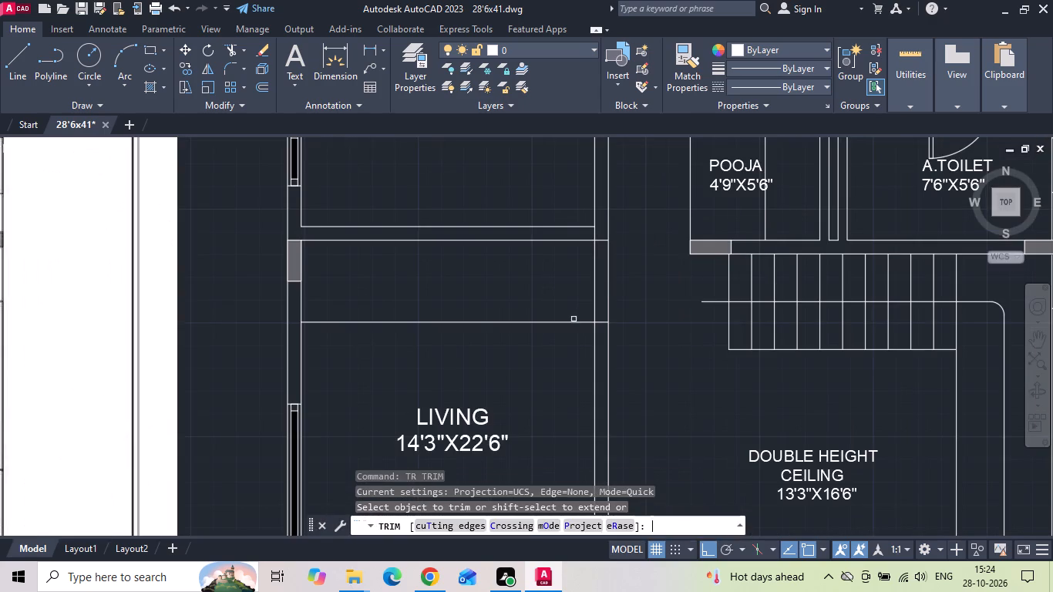
left_click_drag(561, 343, 619, 285)
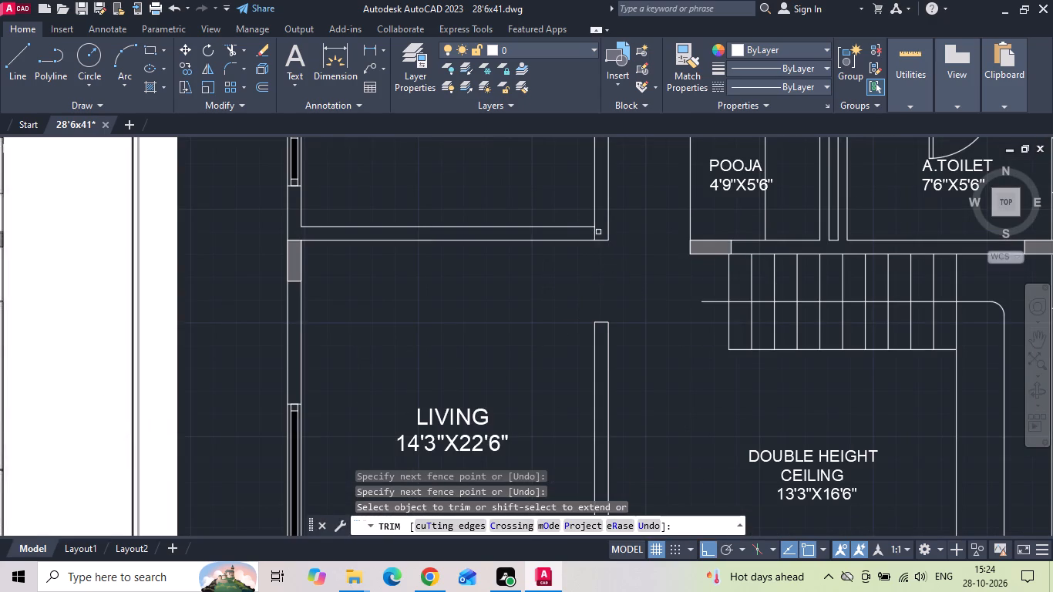
left_click(594, 232)
scroll(548, 279, "down", 2)
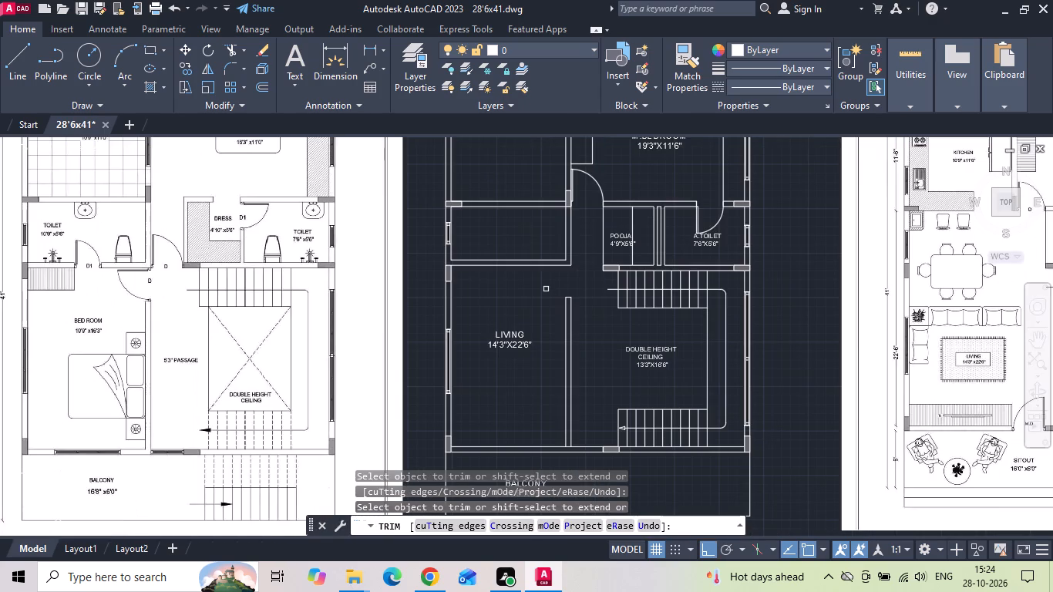
scroll(578, 457, "up", 2)
left_click(553, 432)
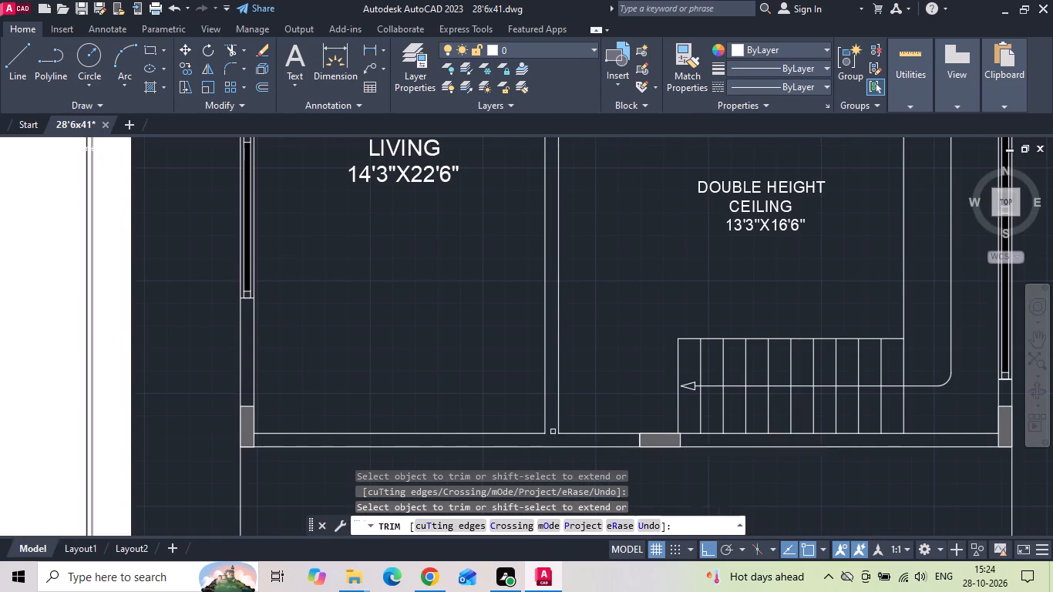
key("Escape")
Change the first dimension in the LIVING room label to 10'9".
scroll(518, 381, "down", 2)
middle_click_drag(446, 342, 557, 338)
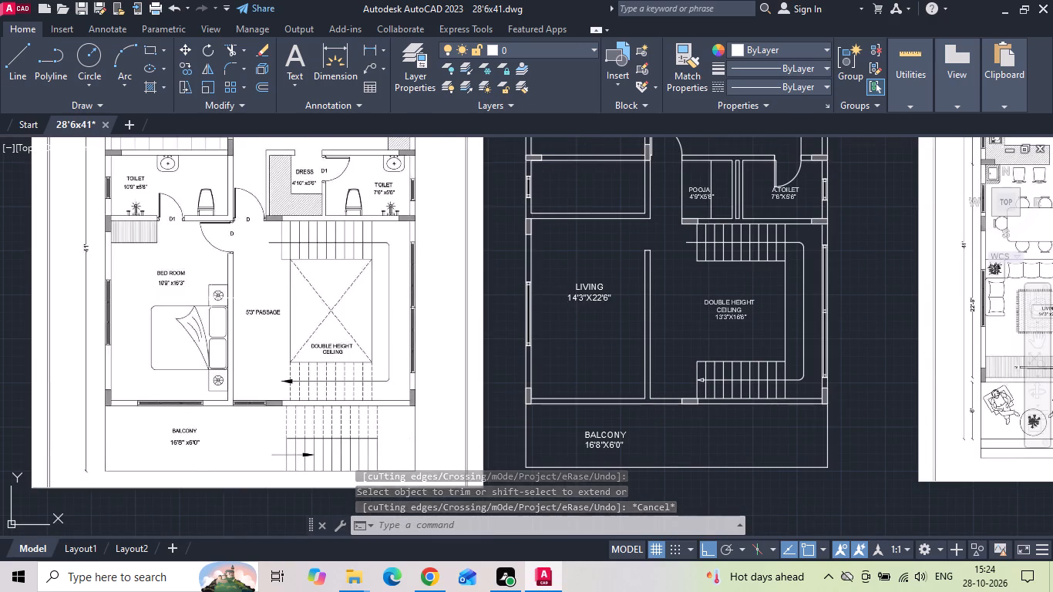
scroll(203, 298, "up", 2)
scroll(259, 338, "down", 3)
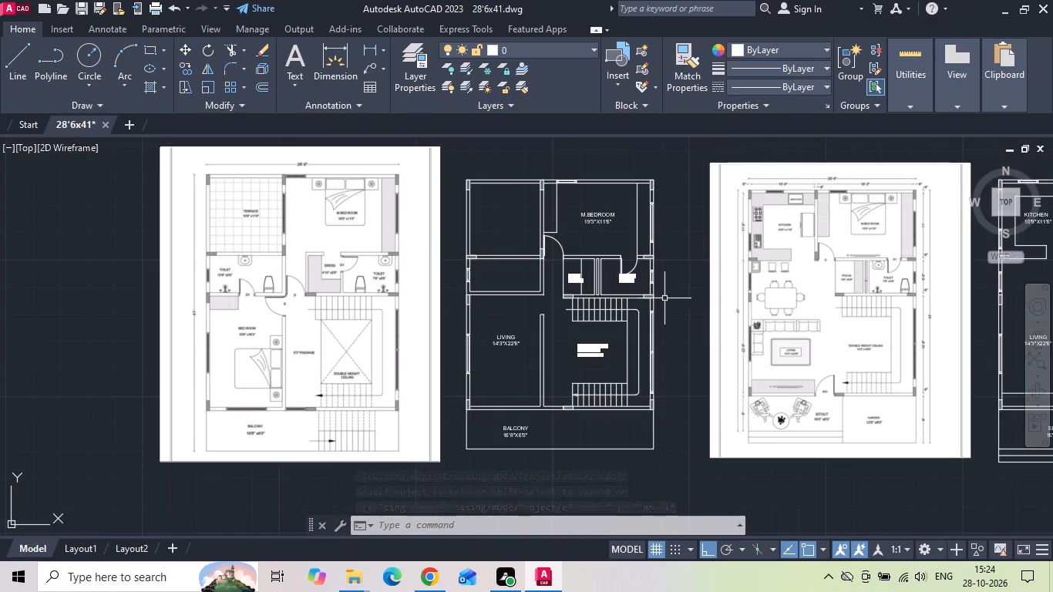
scroll(798, 233, "up", 3)
scroll(796, 231, "down", 3)
scroll(485, 325, "up", 2)
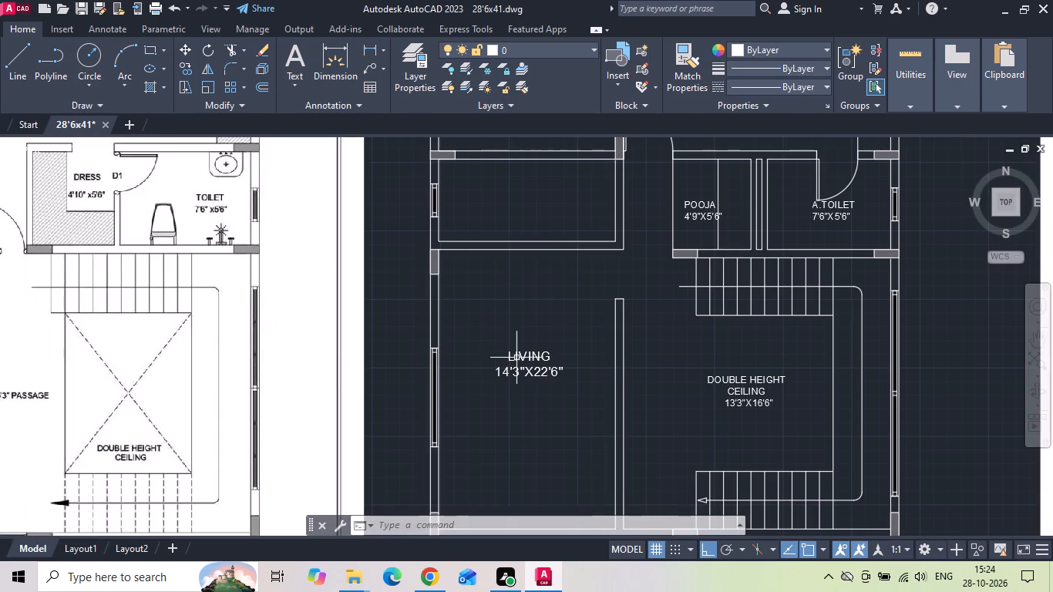
double_click(516, 358)
scroll(526, 393, "up", 3)
left_click(488, 323)
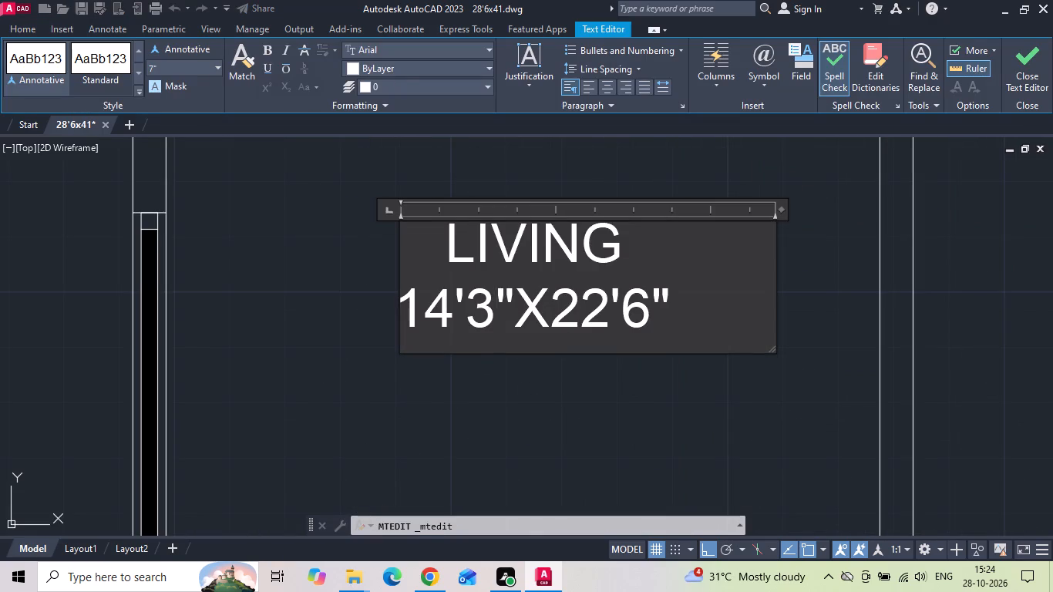
key("BackSpace")
key("9")
left_click(447, 321)
key("BackSpace")
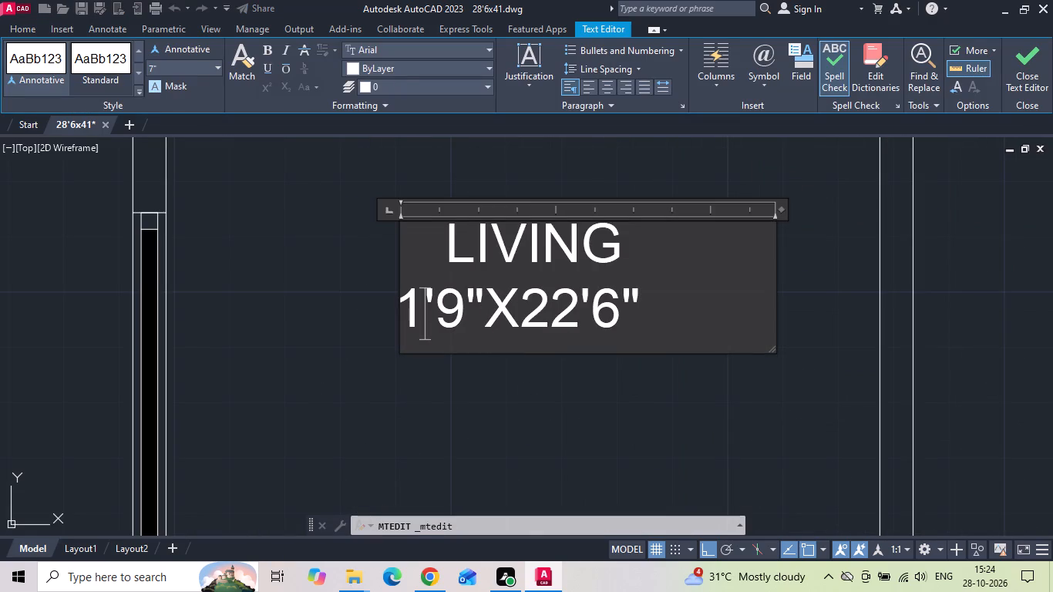
key("0")
Replace the room name LIVING with BEDROOM, keeping the dimensions on the line below.
left_click_drag(624, 255, 273, 315)
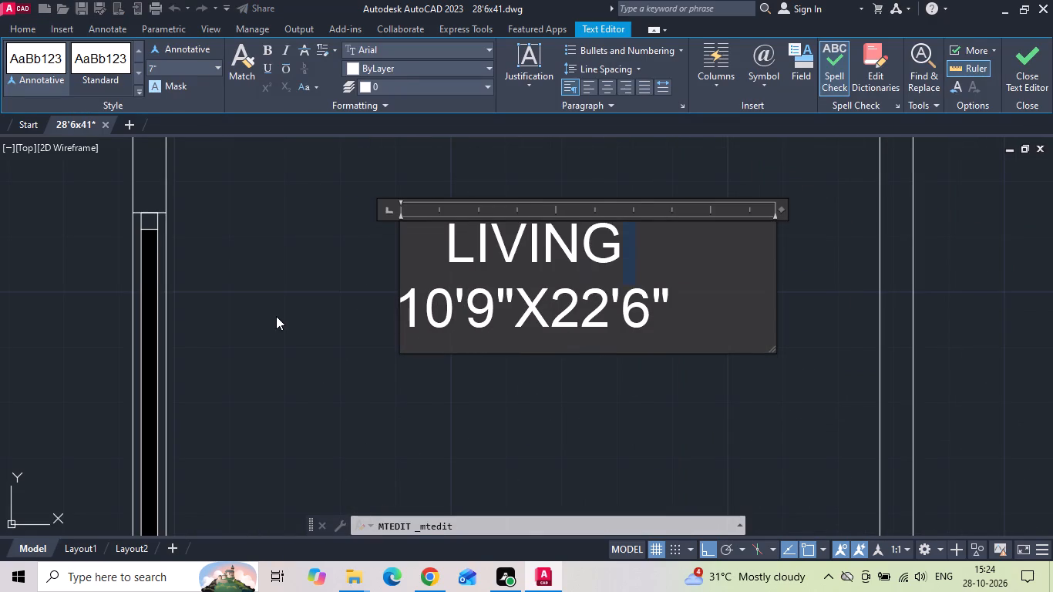
key("BackSpace")
key("BackSpace")
key("BackSpace")
key("BackSpace")
key("BackSpace")
key("BackSpace")
key("BackSpace")
key("BackSpace")
key("BackSpace")
key("BackSpace")
key("BackSpace")
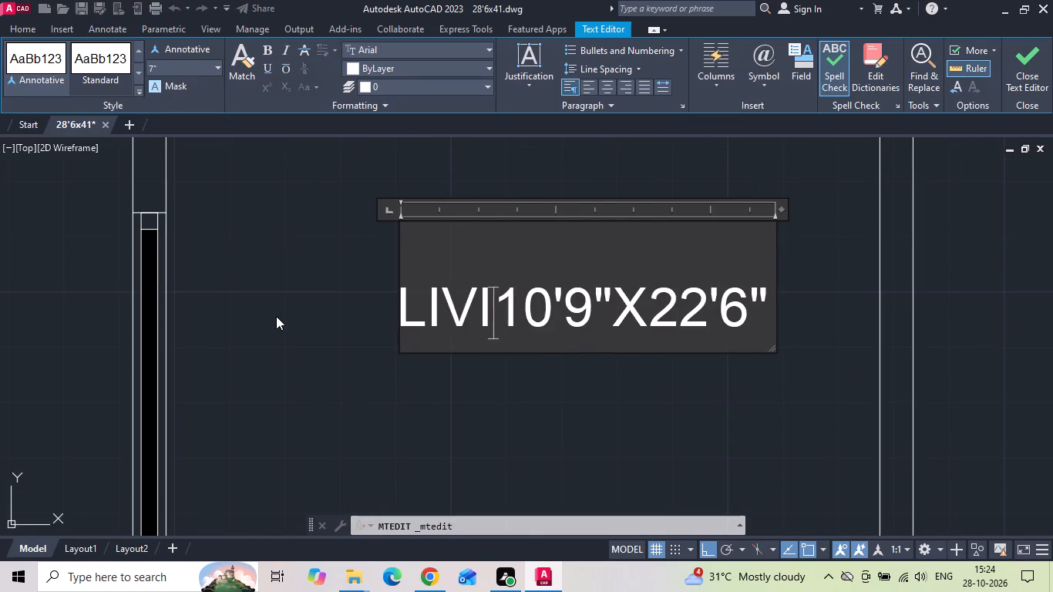
type("BEDROOM")
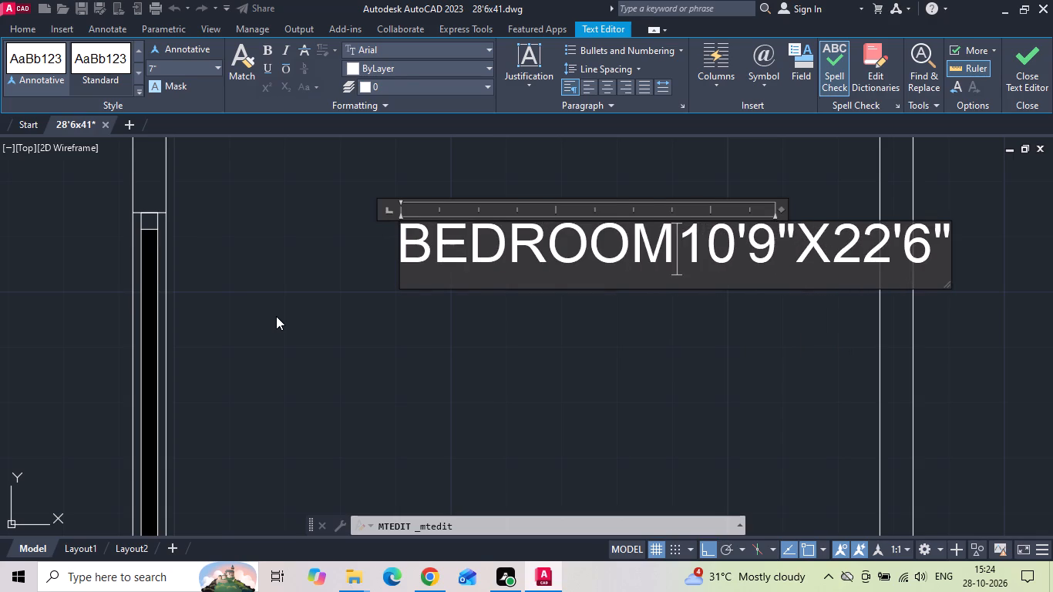
key("Return")
Set the second dimension in the BEDROOM label to 16'3", matching the reference plan.
scroll(186, 368, "down", 4)
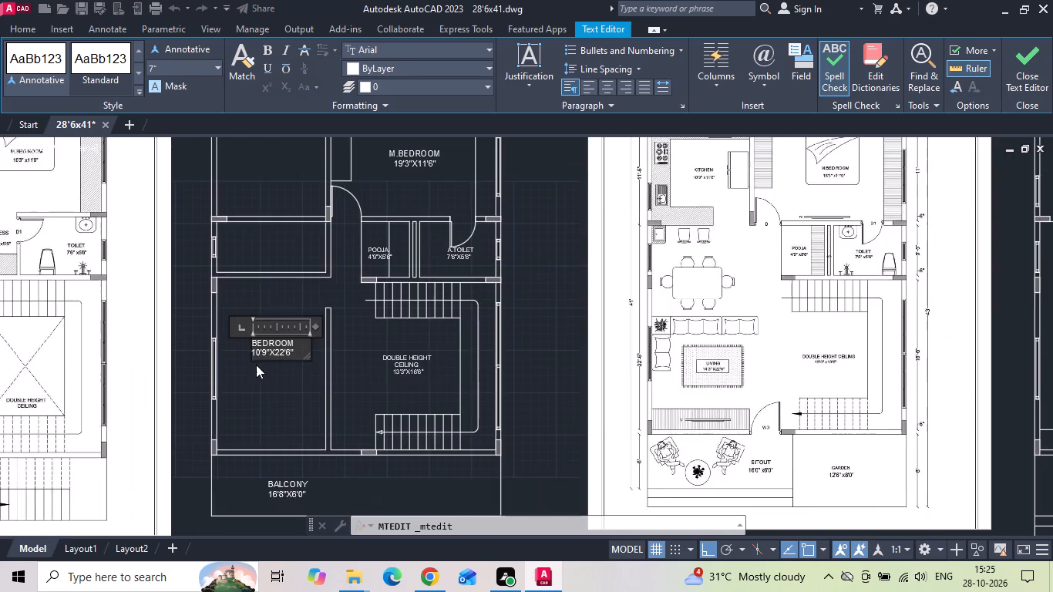
middle_click_drag(252, 365, 539, 308)
scroll(109, 273, "up", 1)
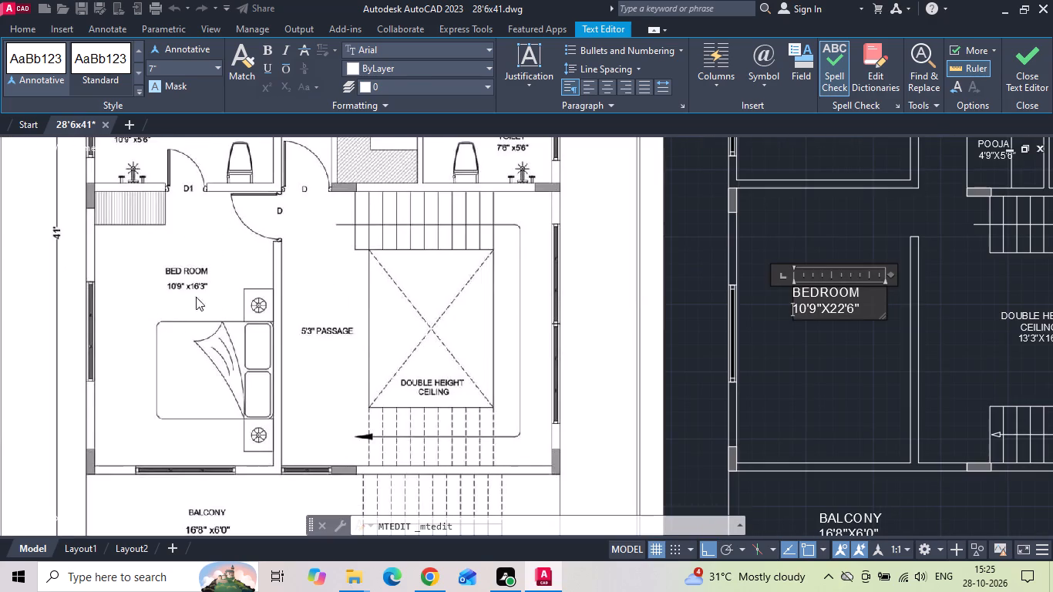
scroll(93, 301, "down", 1)
scroll(553, 294, "up", 2)
left_click(574, 326)
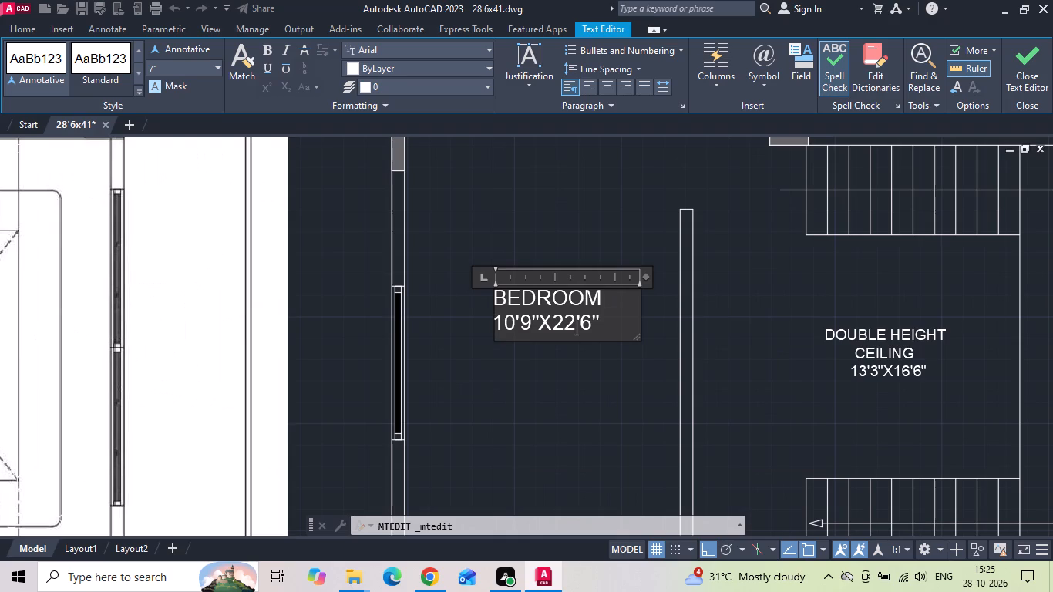
key("BackSpace")
key("BackSpace")
type("16")
left_click(591, 330)
key("BackSpace")
key("3")
left_click(567, 392)
Copy the M.BEDROOM door straight down to the new opening in the BEDROOM's passage-side wall.
scroll(560, 257, "down", 2)
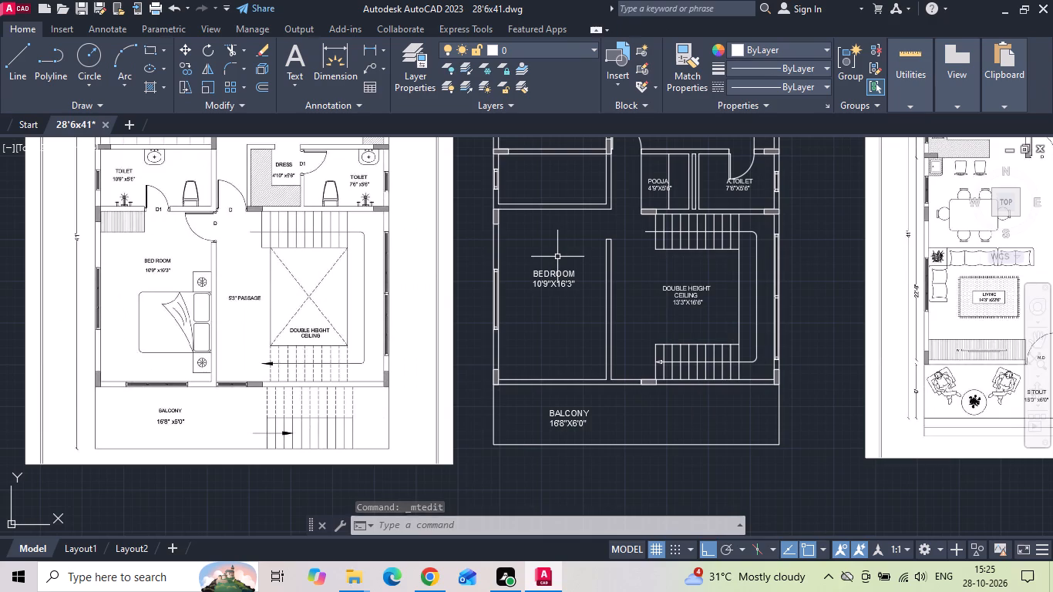
middle_click_drag(567, 261, 566, 286)
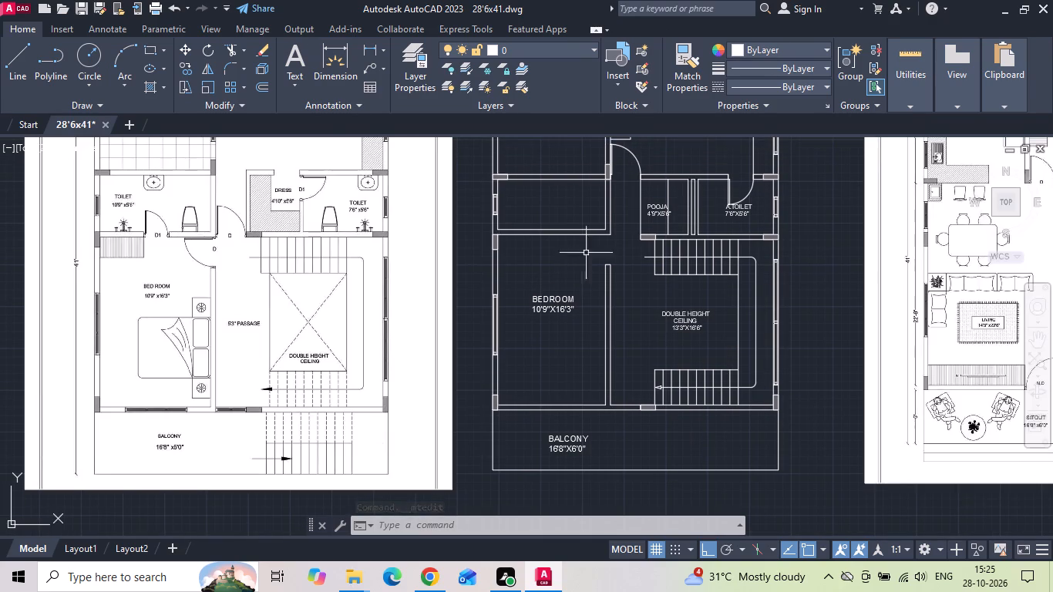
left_click(631, 153)
right_click(631, 152)
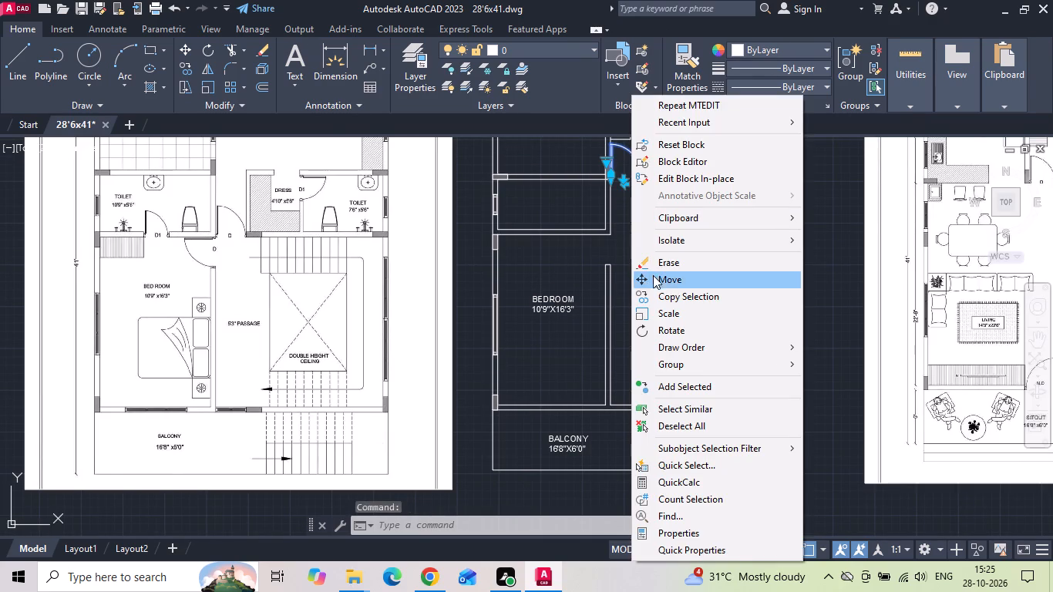
left_click(655, 292)
left_click(631, 163)
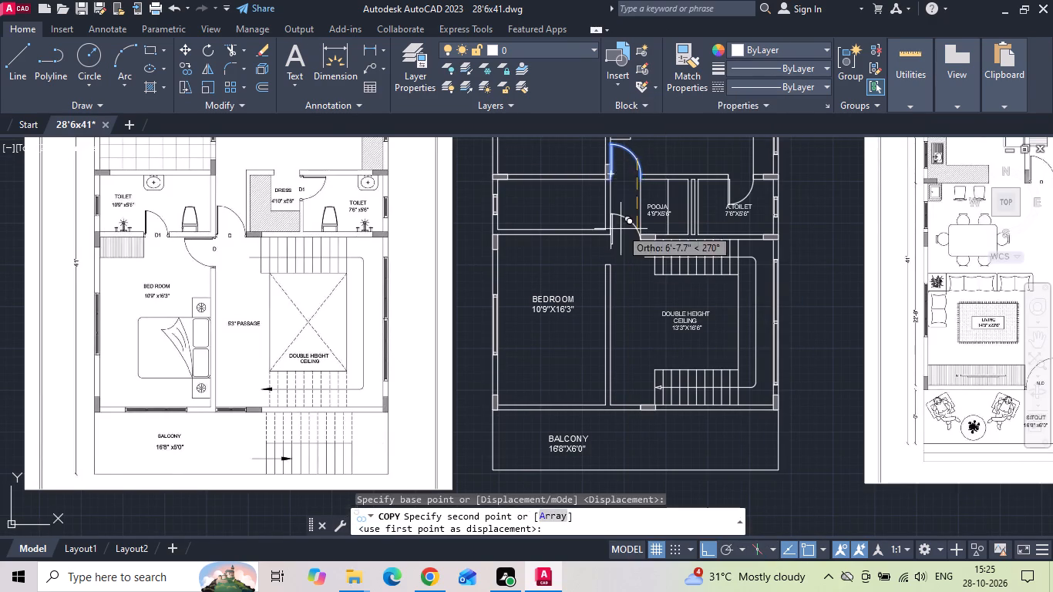
scroll(621, 240, "up", 3)
left_click(617, 269)
key("Escape")
Rotate the copied door a quarter turn clockwise so its leaf lies horizontally.
left_click_drag(637, 217, 634, 230)
left_click(621, 246)
right_click(621, 246)
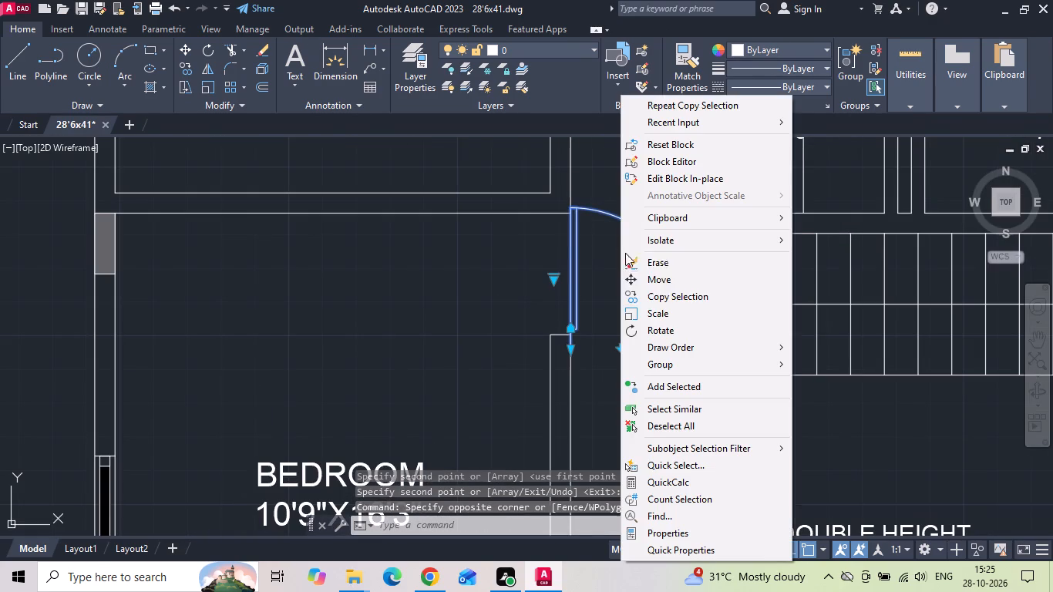
left_click(652, 326)
left_click_drag(630, 265, 627, 274)
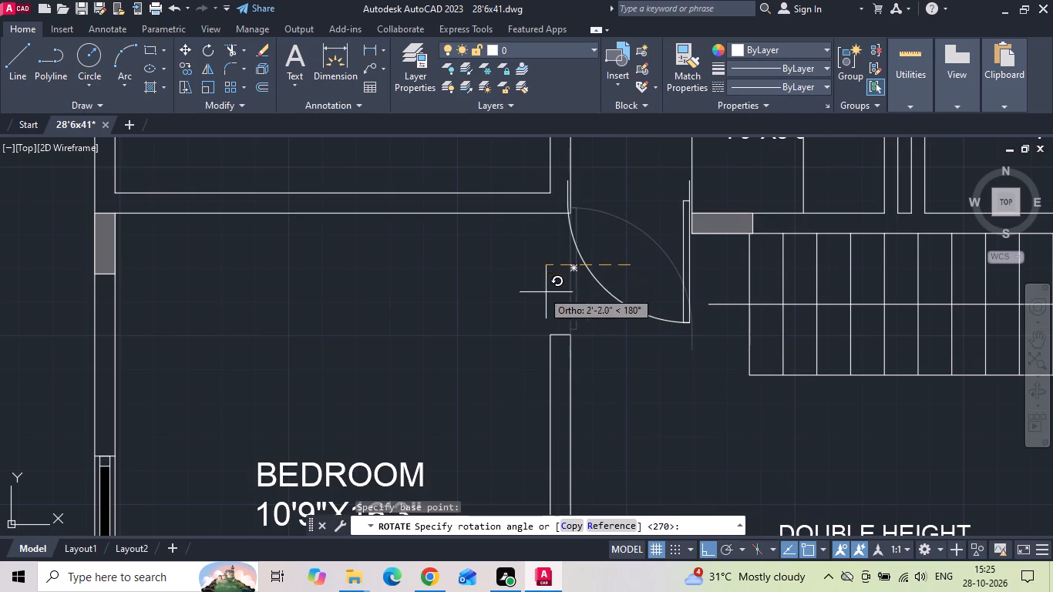
left_click(623, 325)
Mirror the rotated door about a vertical axis, erasing the source, so it swings towards the BEDROOM.
left_click(668, 299)
left_click(651, 277)
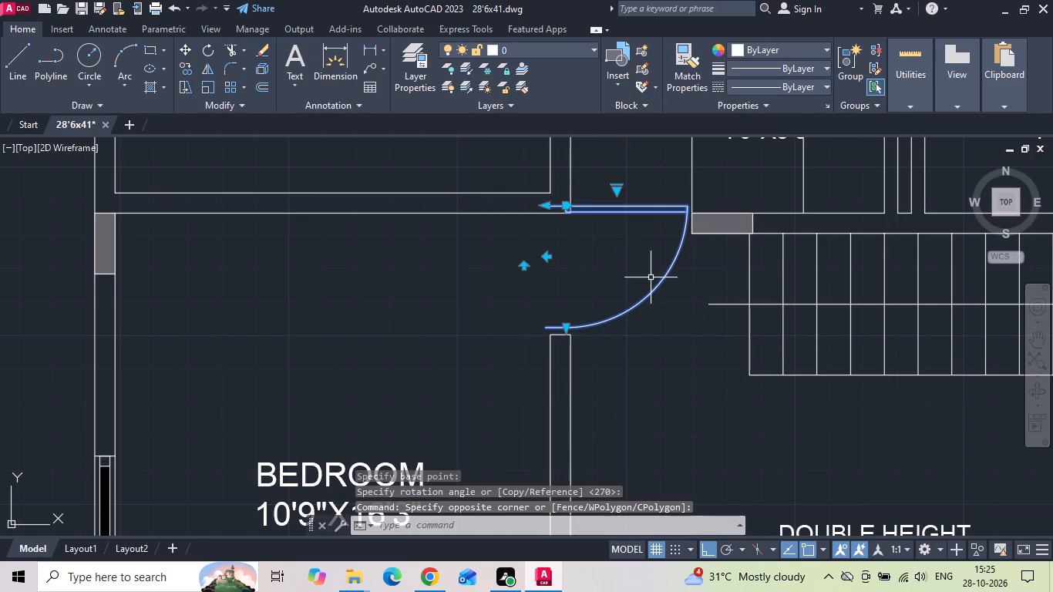
key("m")
key("i")
key("space")
left_click_drag(614, 257, 611, 282)
left_click(611, 286)
key("y")
key("space")
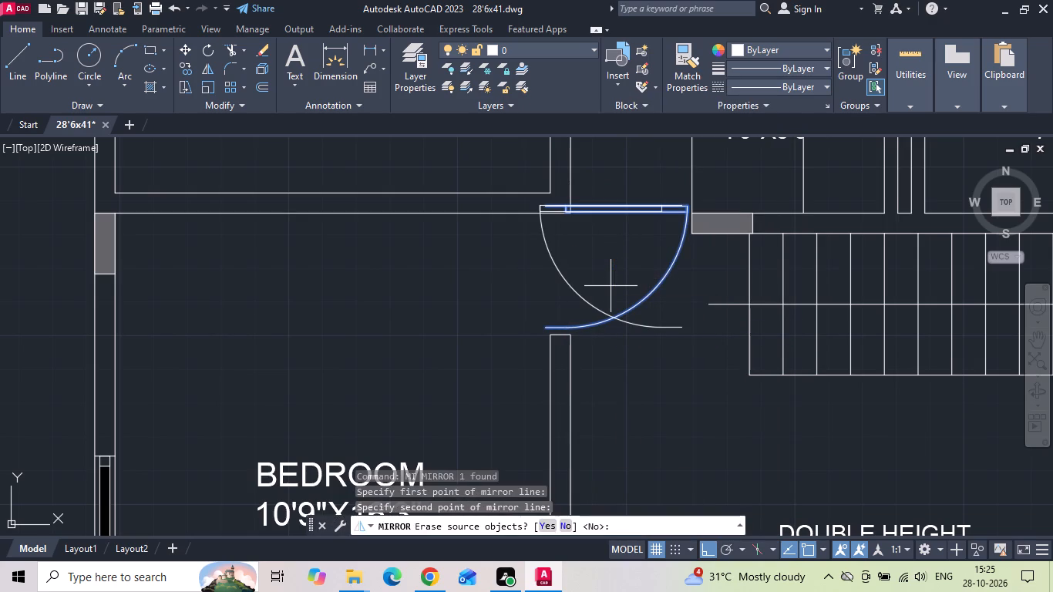
Move the mirrored door horizontally into the BEDROOM opening, lining up its frame end with the passage-side wall face.
left_click_drag(649, 193, 630, 252)
left_click(626, 261)
right_click(624, 261)
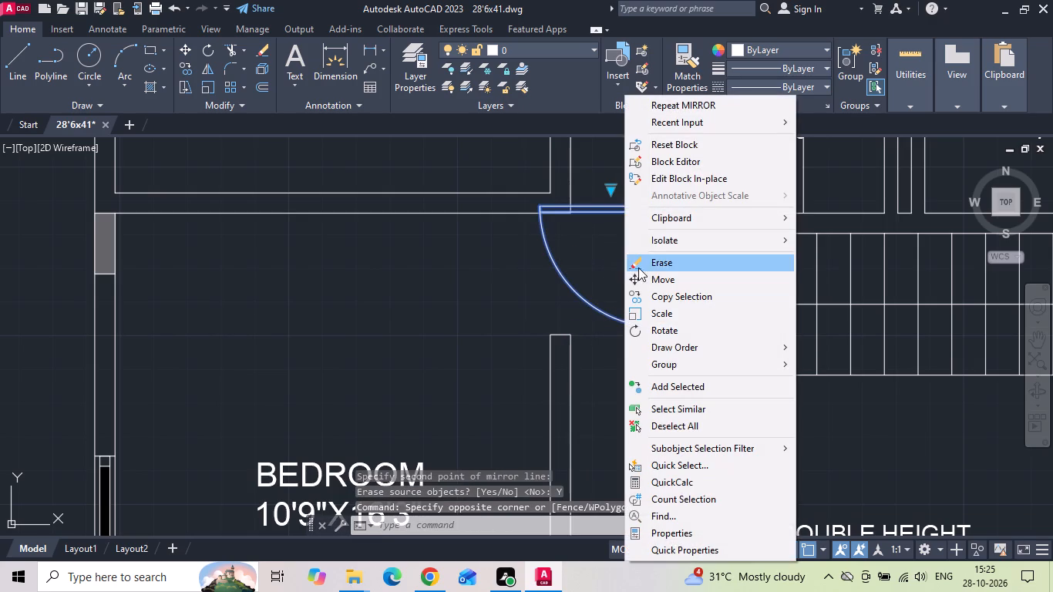
left_click(657, 277)
scroll(621, 165, "up", 1)
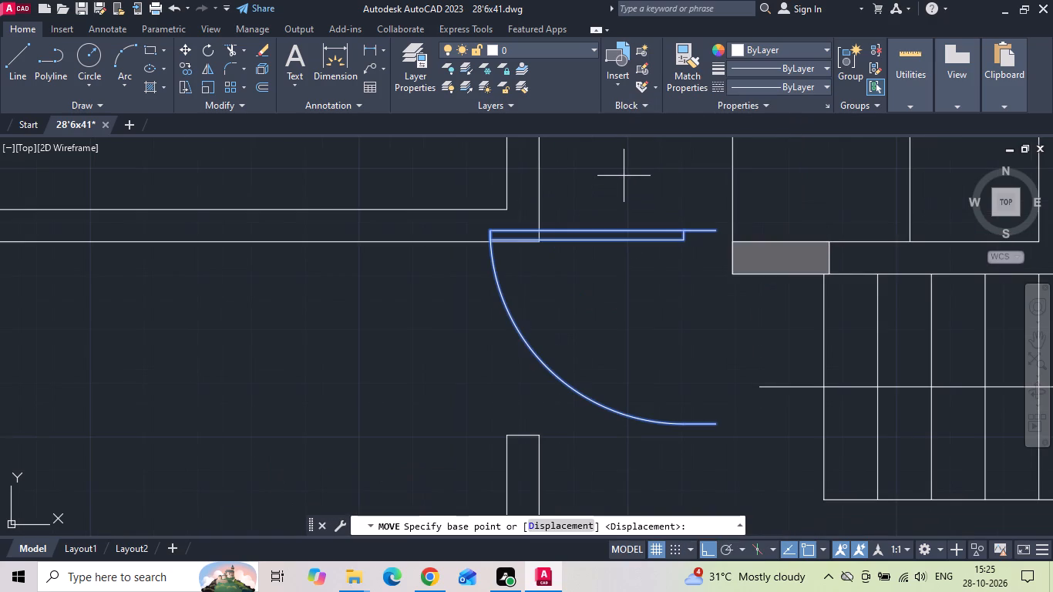
middle_click_drag(627, 190, 632, 203)
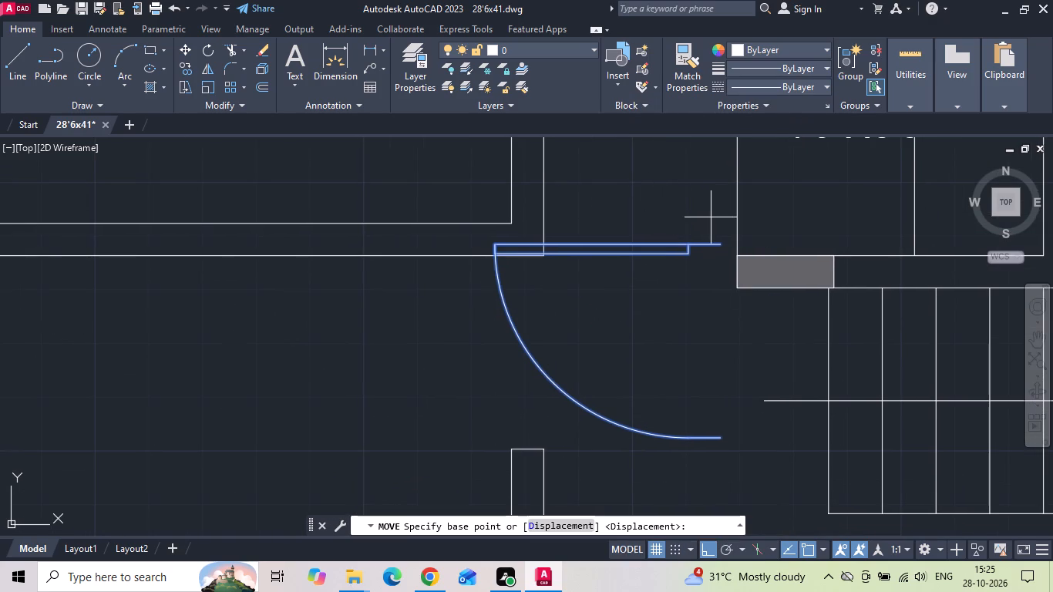
left_click(721, 245)
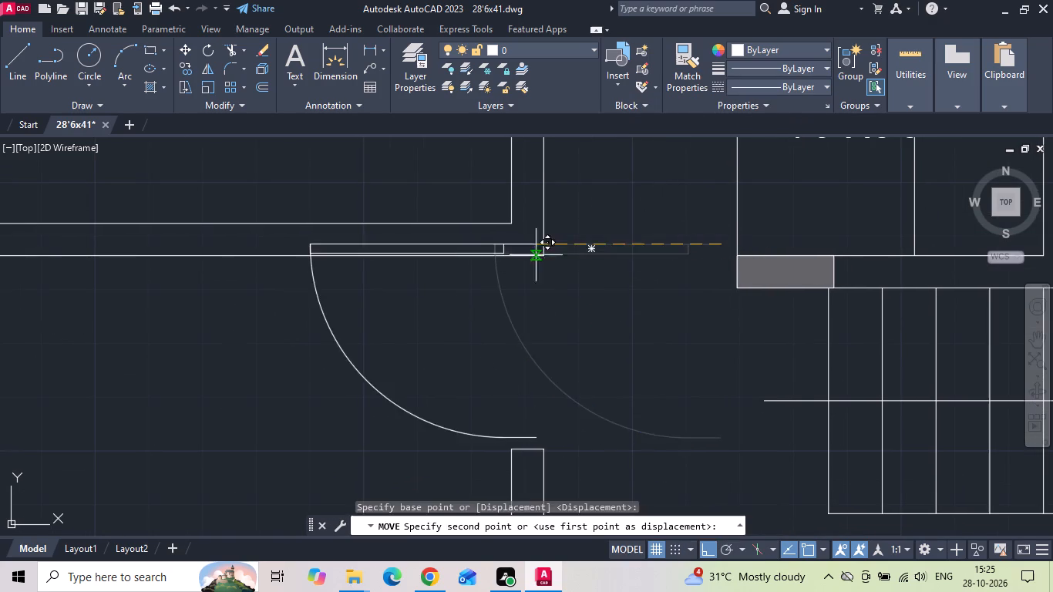
scroll(500, 257, "up", 1)
left_click(569, 254)
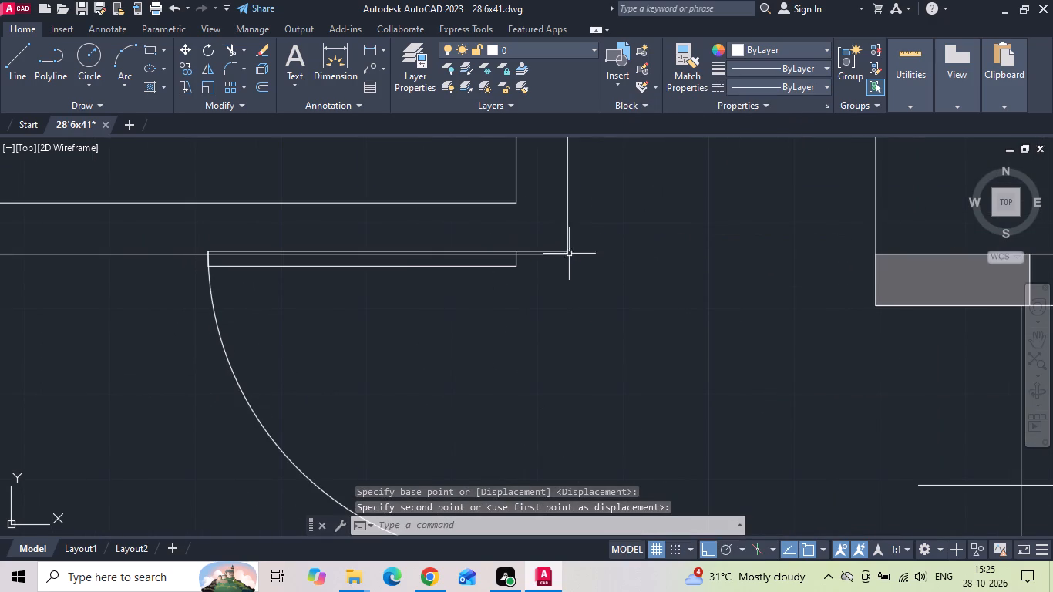
Move the door's upper frame end exactly onto the passage-side corner of the toilet's bottom wall.
left_click_drag(432, 292, 297, 358)
left_click(217, 380)
right_click(210, 375)
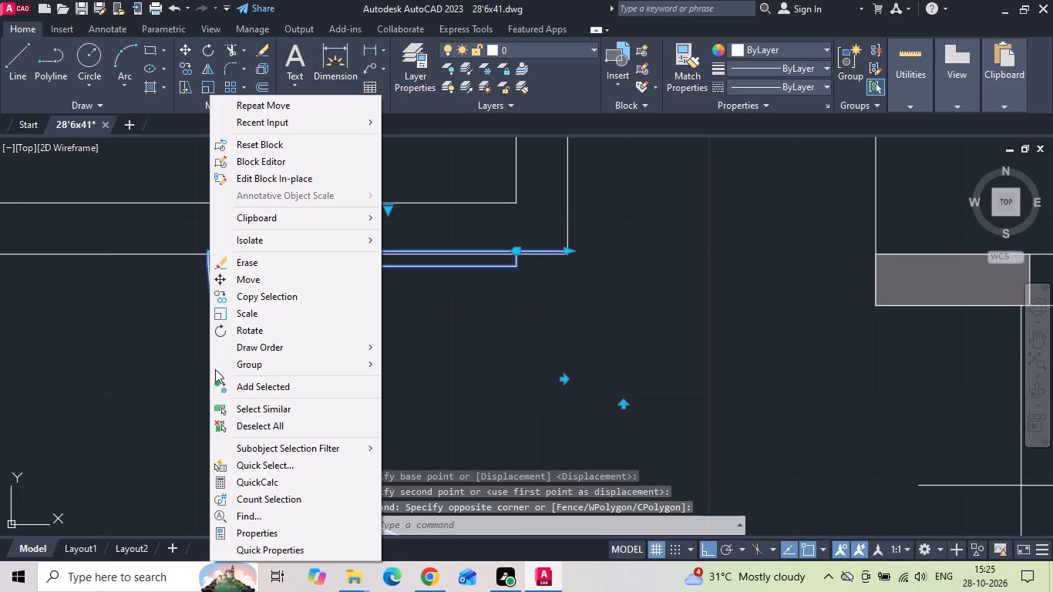
left_click(291, 288)
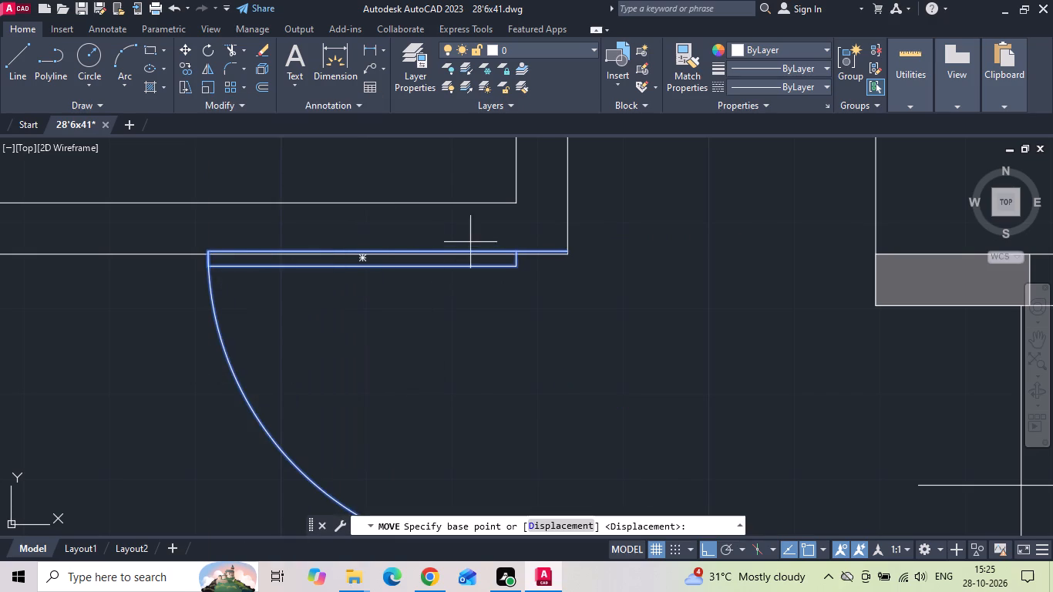
scroll(470, 242, "up", 2)
scroll(685, 261, "up", 1)
left_click_drag(725, 267, 727, 275)
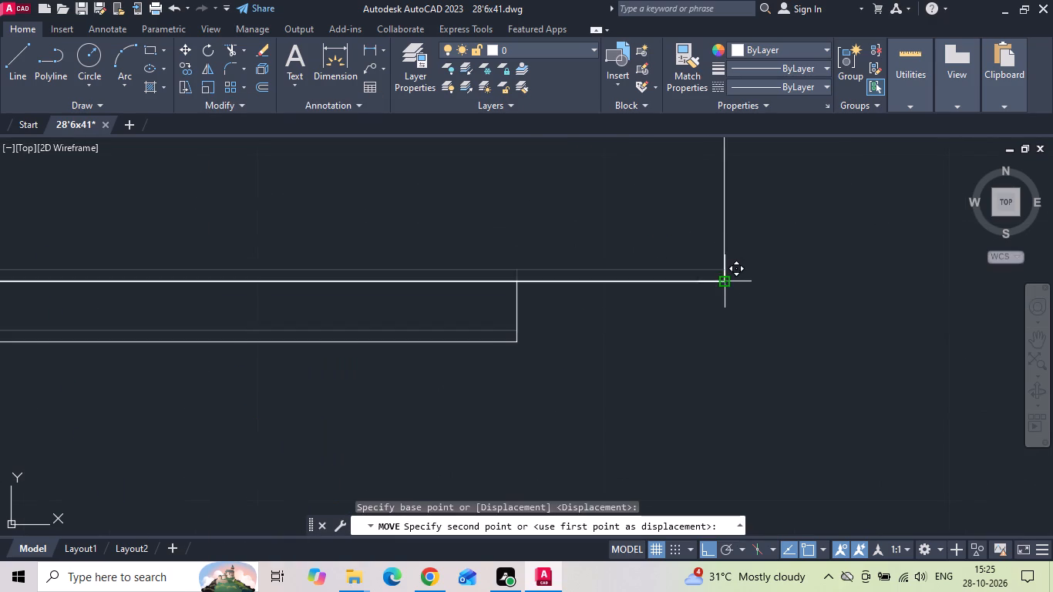
left_click(726, 281)
Save the drawing.
scroll(605, 303, "down", 8)
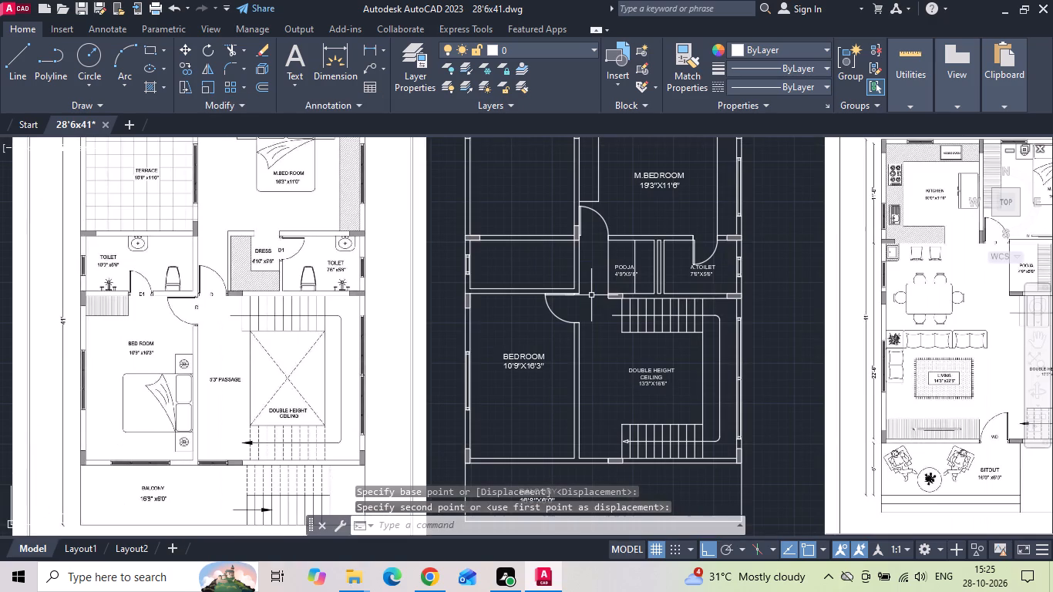
key("ctrl+s")
key("ctrl+s")
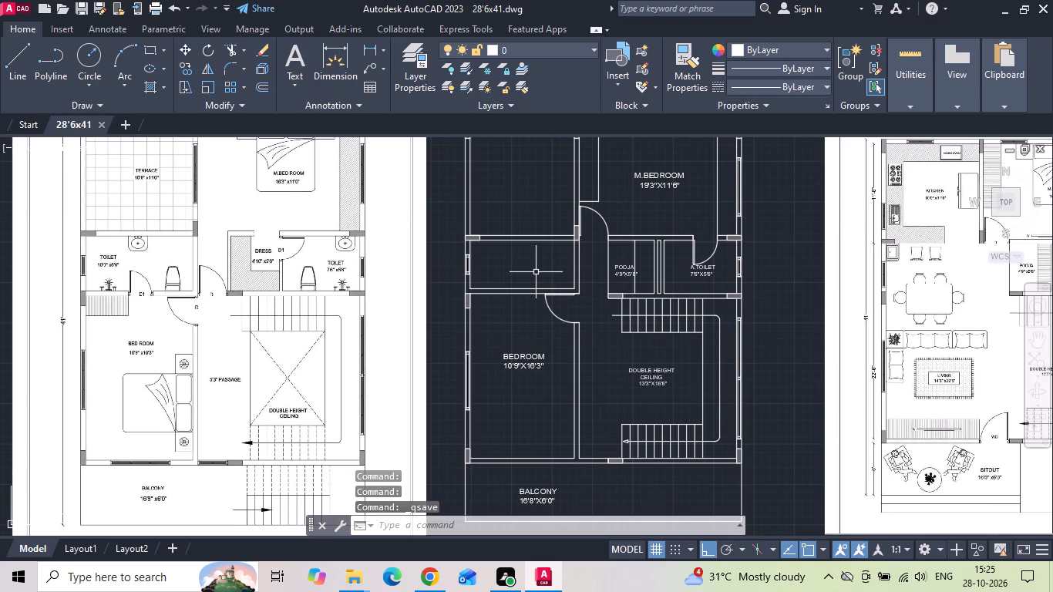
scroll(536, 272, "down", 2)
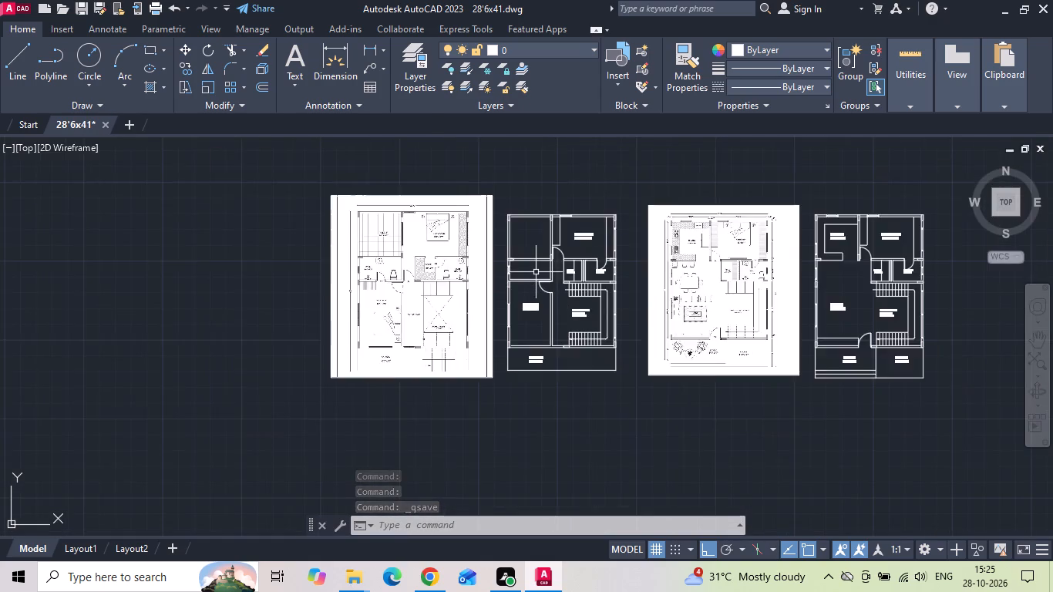
Move the passage door beside POOJA straight down so its hinge-side frame end meets the passage-side corner of the unlabelled toilet's bottom wall.
scroll(533, 272, "up", 2)
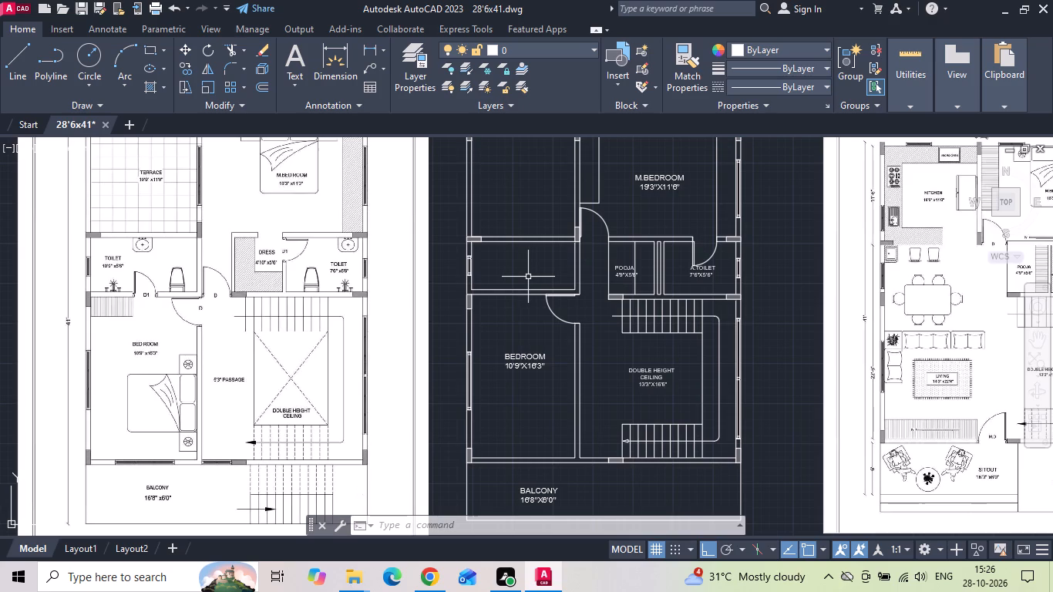
scroll(641, 246, "up", 1)
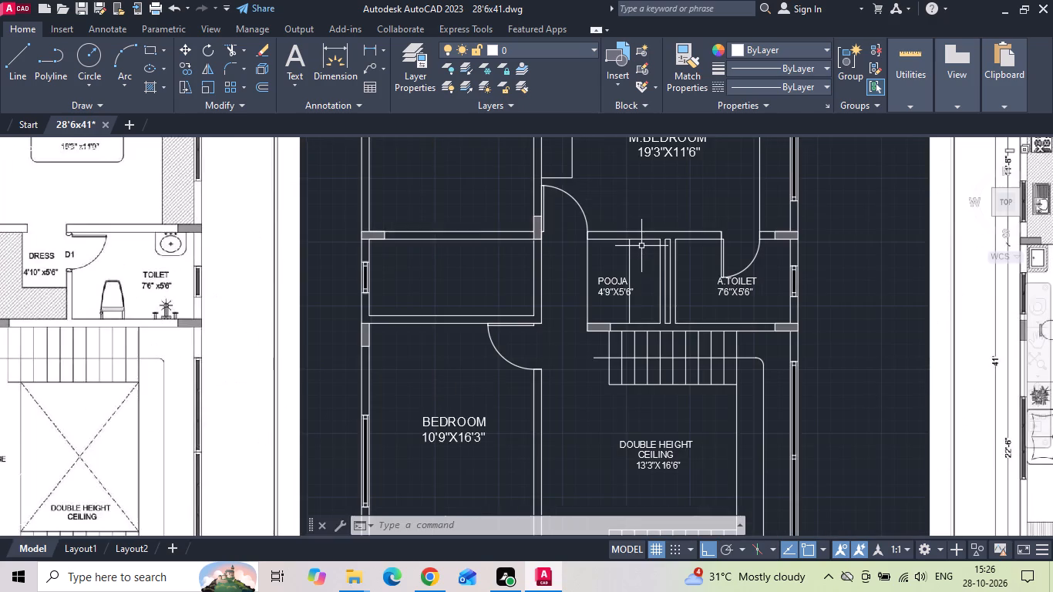
scroll(642, 245, "down", 1)
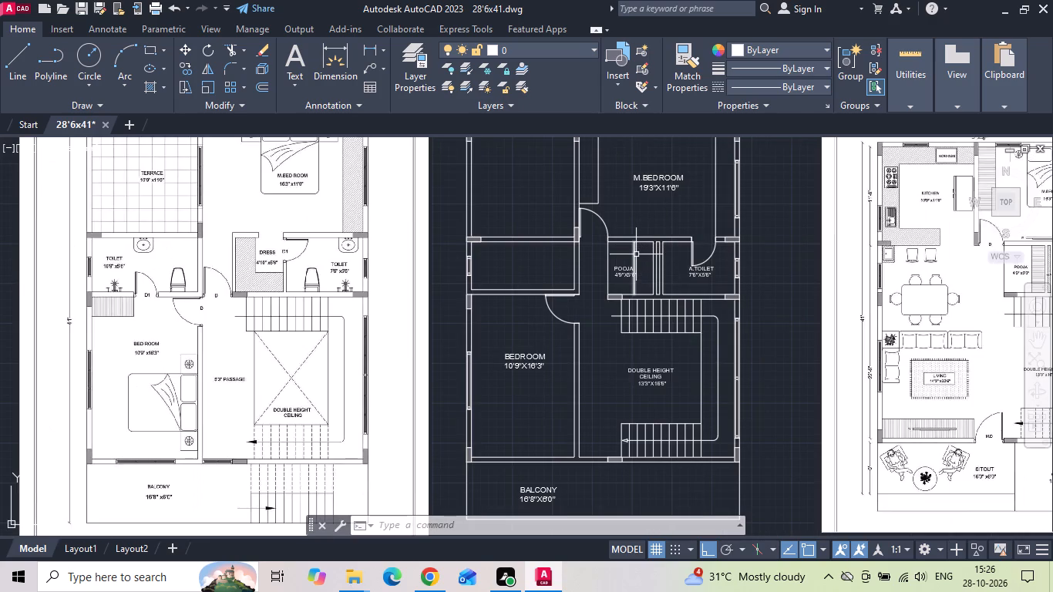
scroll(213, 252, "up", 2)
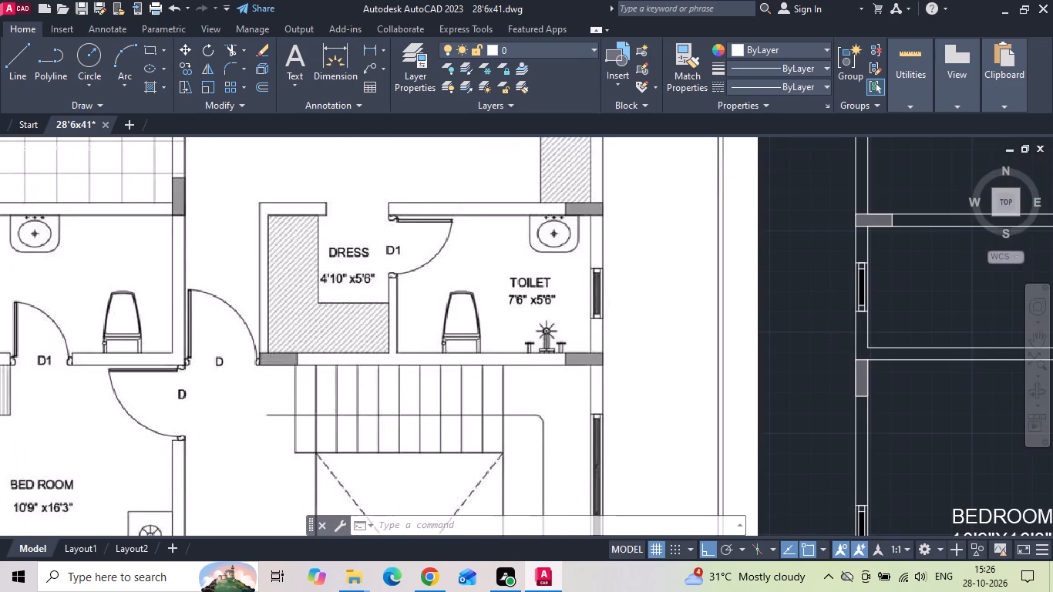
scroll(212, 252, "down", 1)
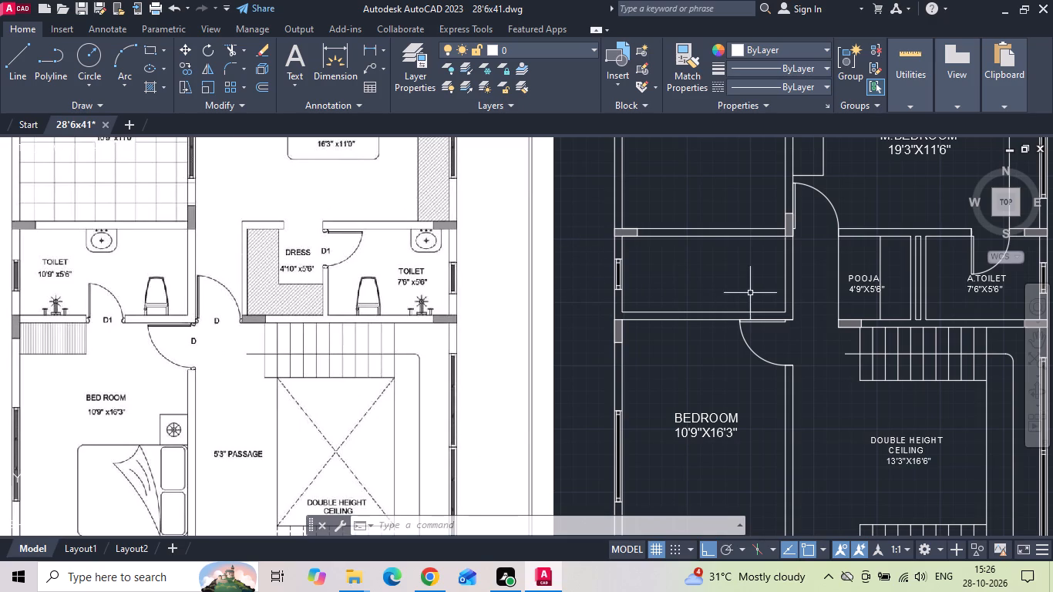
scroll(863, 290, "up", 1)
middle_click_drag(836, 284, 765, 308)
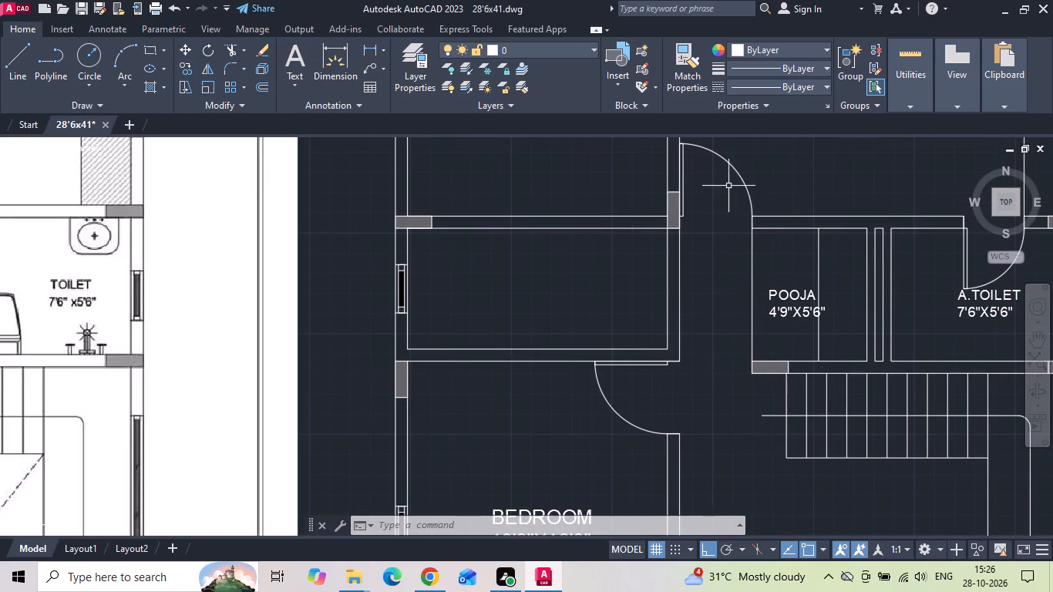
left_click(742, 170)
left_click(725, 194)
right_click(725, 195)
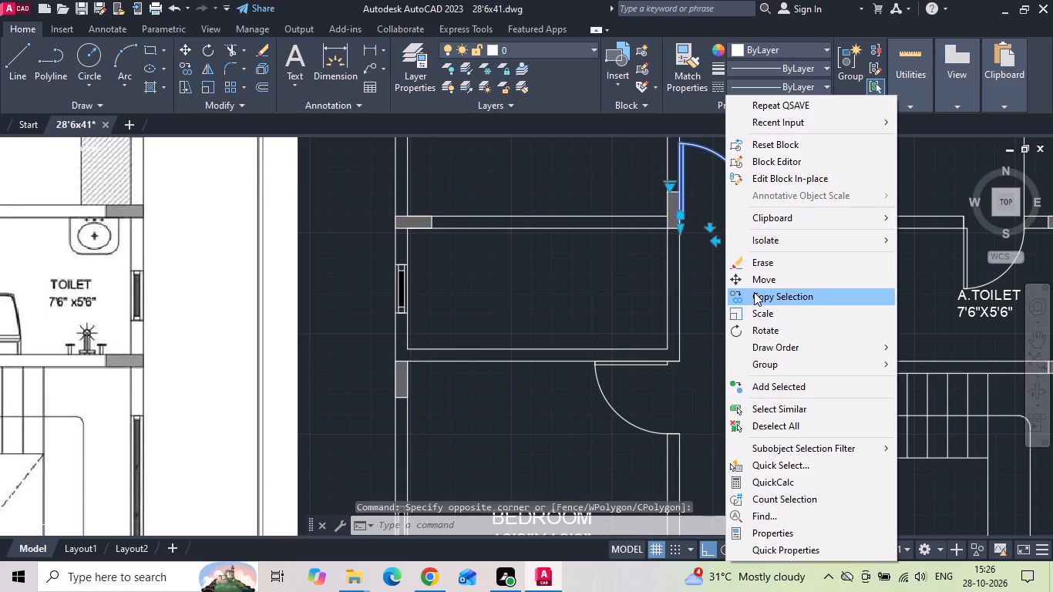
left_click(751, 285)
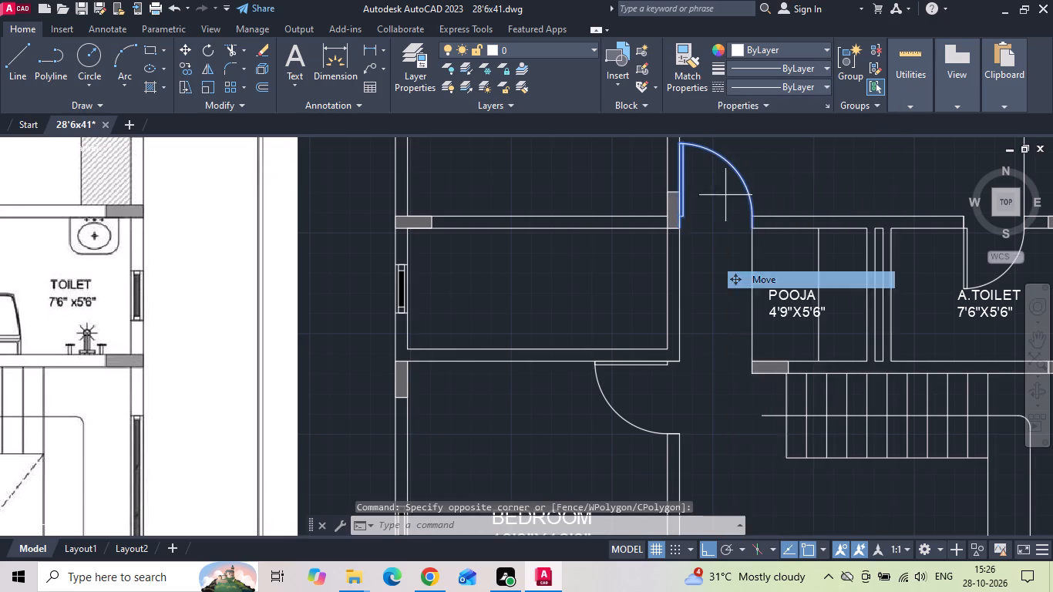
scroll(711, 270, "up", 1)
left_click_drag(660, 200, 659, 211)
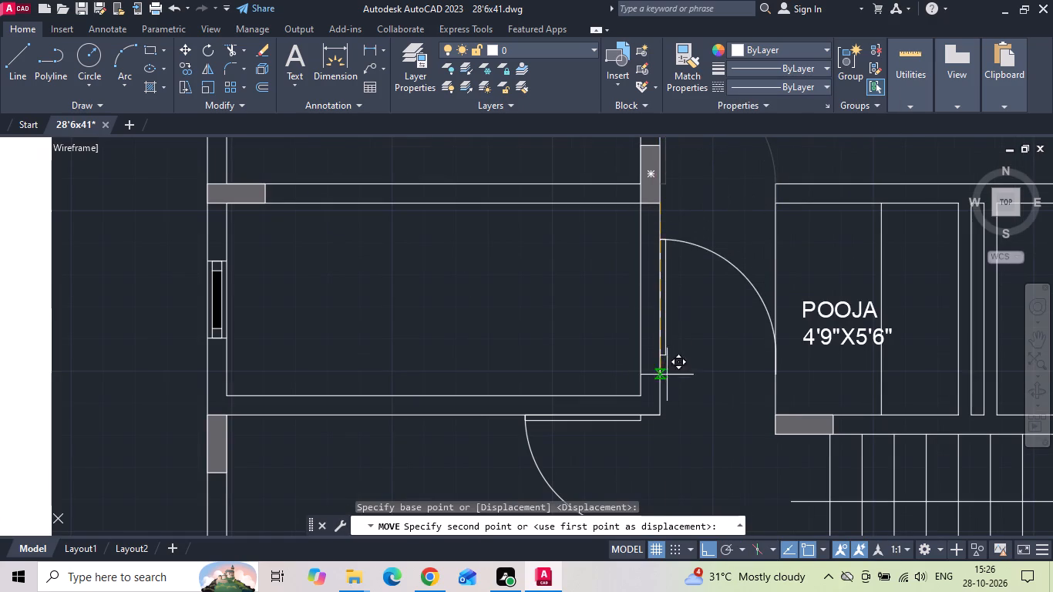
left_click(663, 415)
middle_click_drag(675, 378, 596, 334)
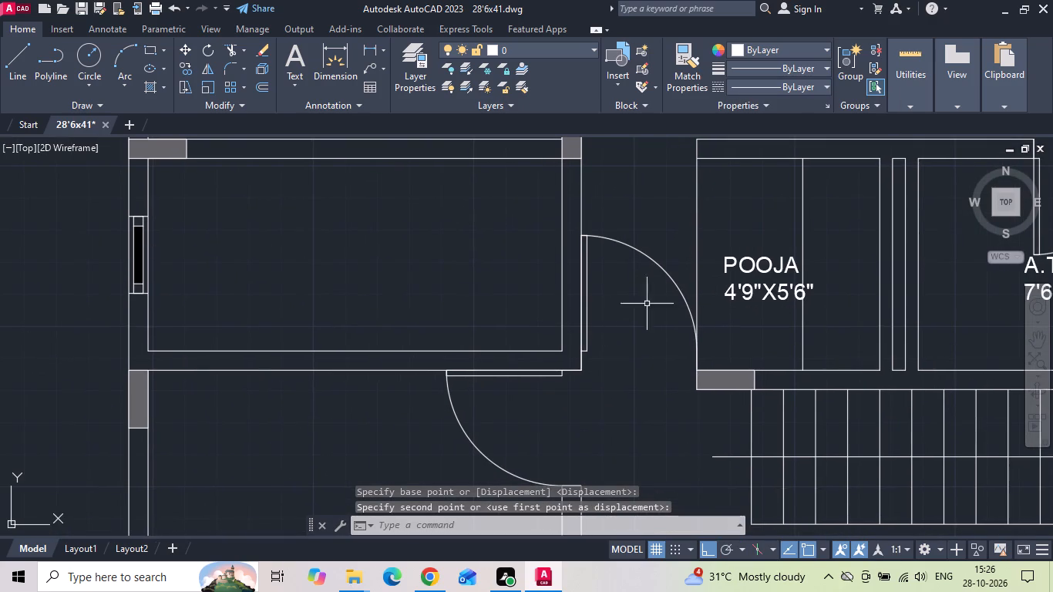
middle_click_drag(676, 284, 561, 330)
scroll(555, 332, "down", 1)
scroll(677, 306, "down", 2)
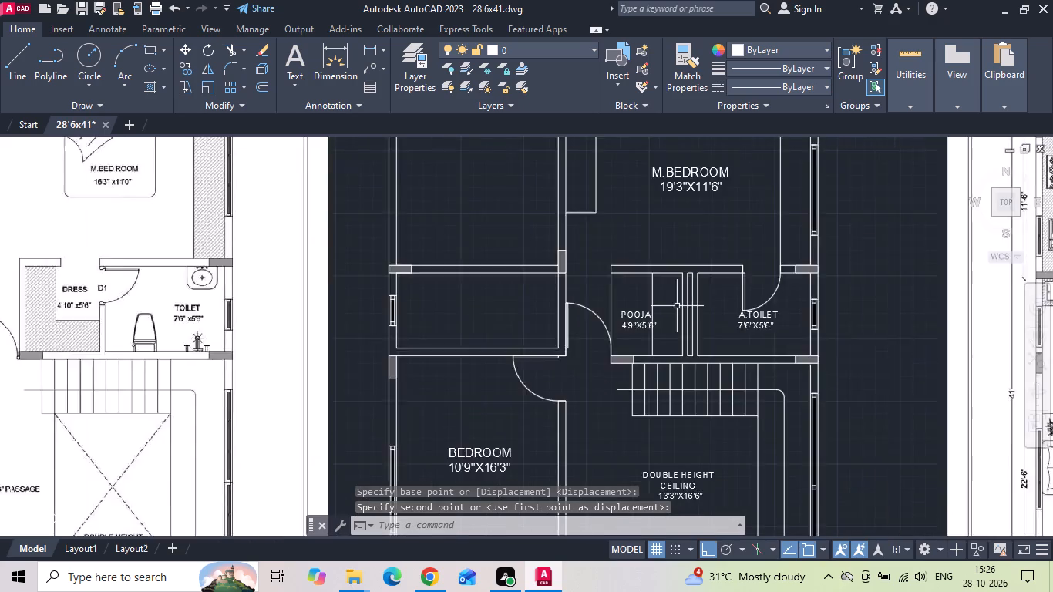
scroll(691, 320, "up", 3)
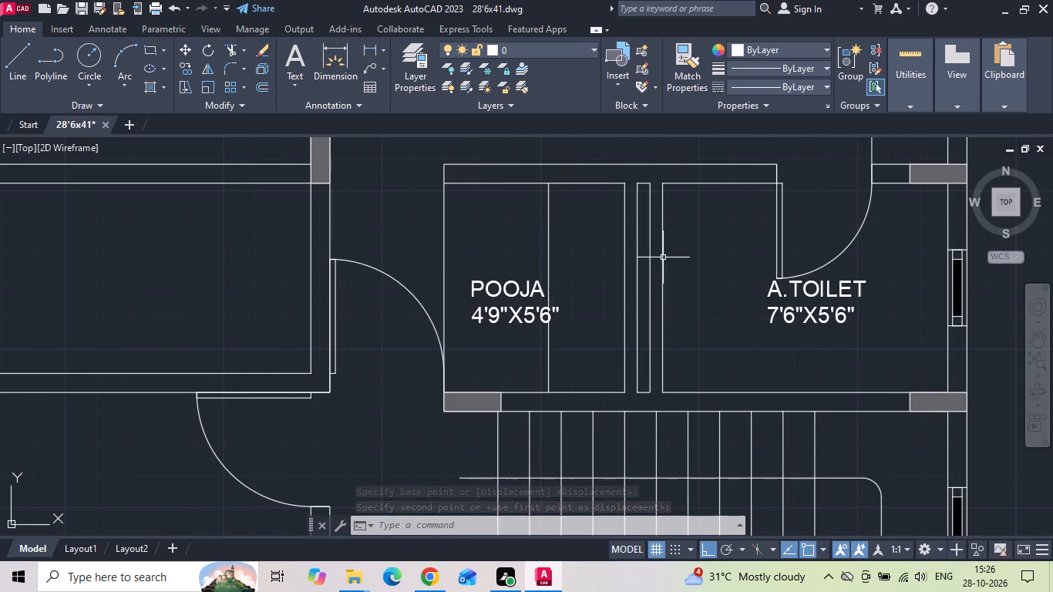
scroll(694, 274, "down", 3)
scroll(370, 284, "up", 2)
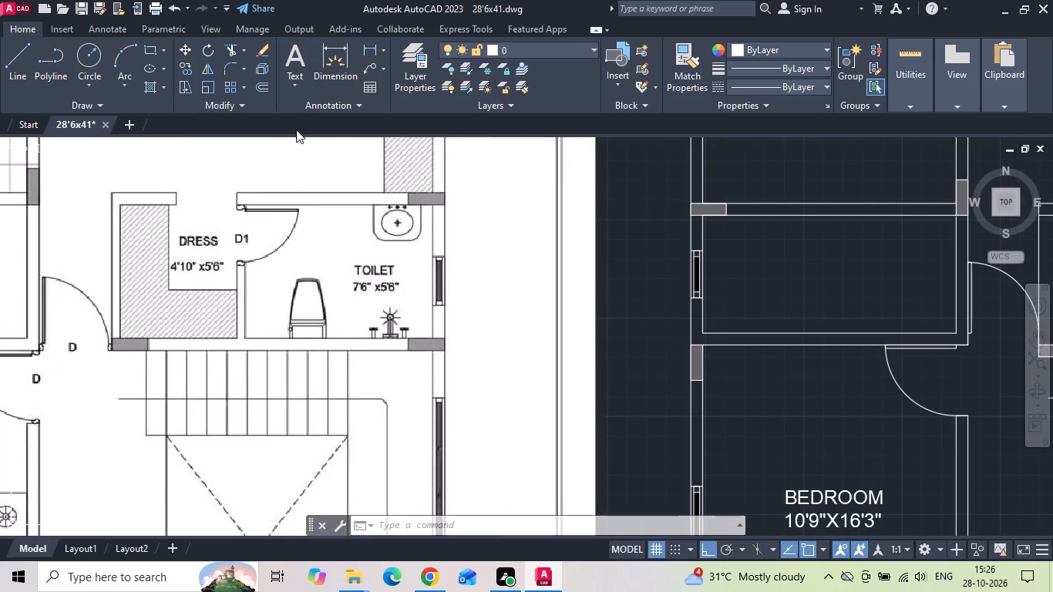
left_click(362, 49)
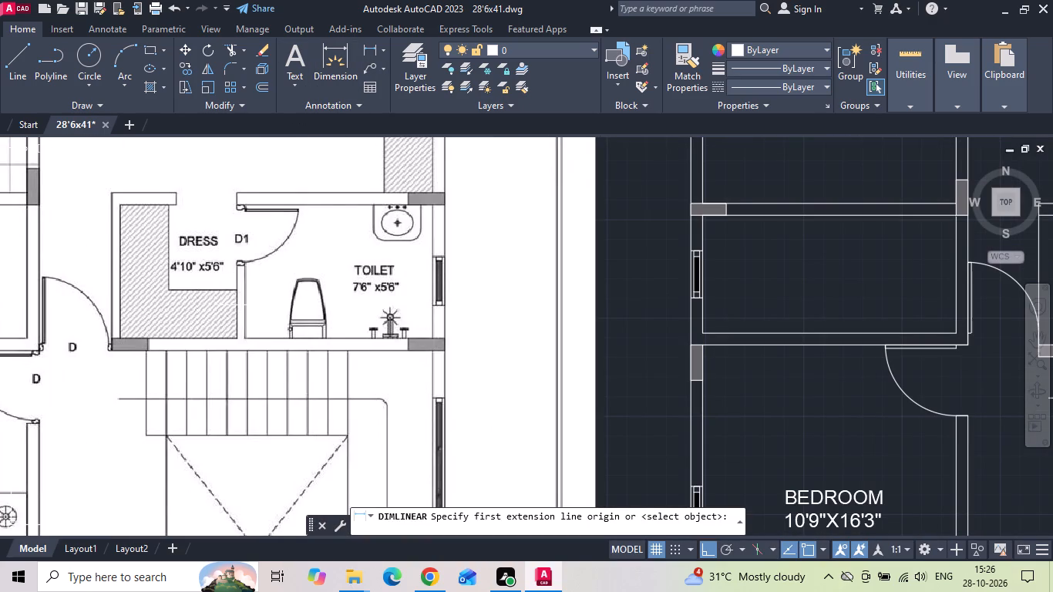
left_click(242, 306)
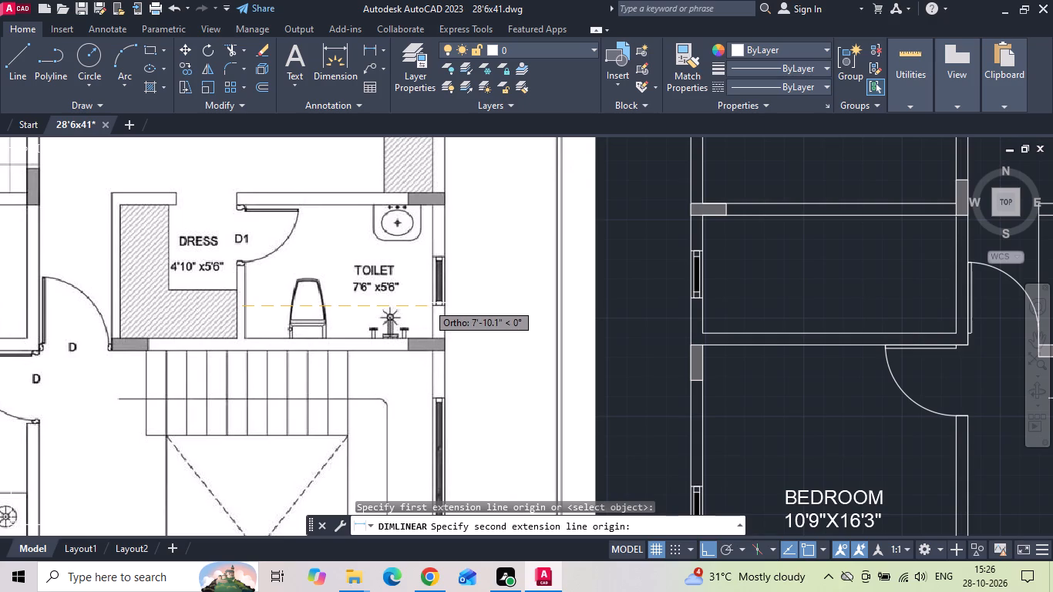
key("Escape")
Erase the two outer vertical wall lines between POOJA and A.TOILET, leaving the narrow pair of lines between them.
scroll(210, 294, "down", 2)
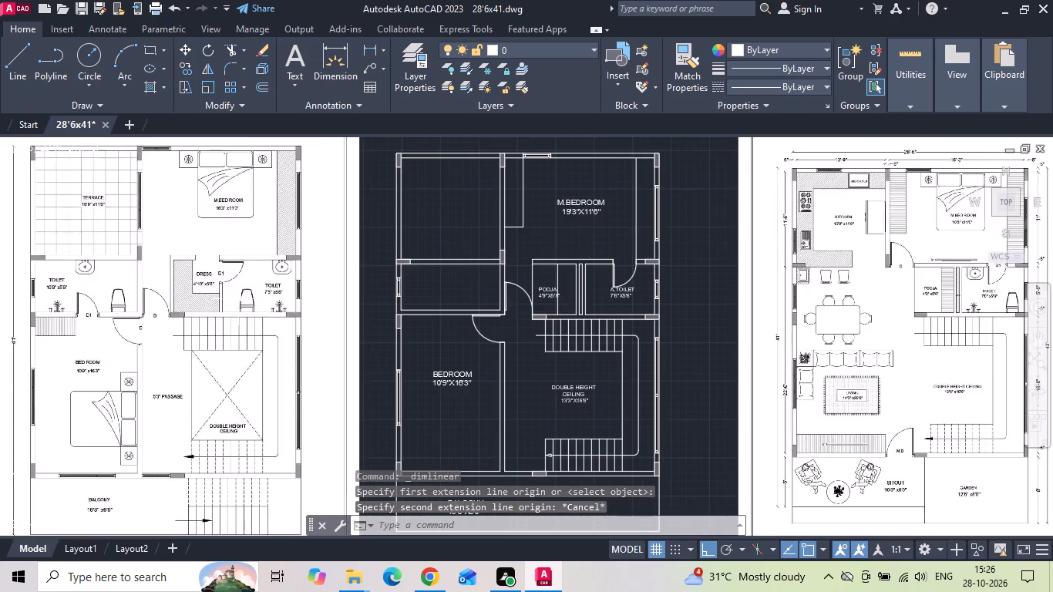
scroll(576, 311, "up", 3)
left_click(601, 274)
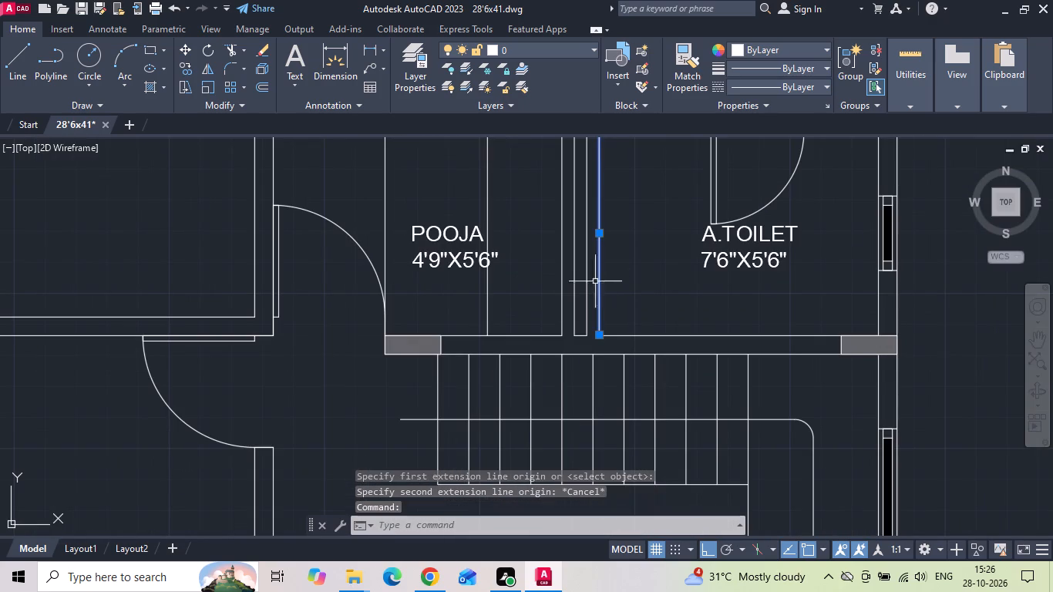
left_click(563, 275)
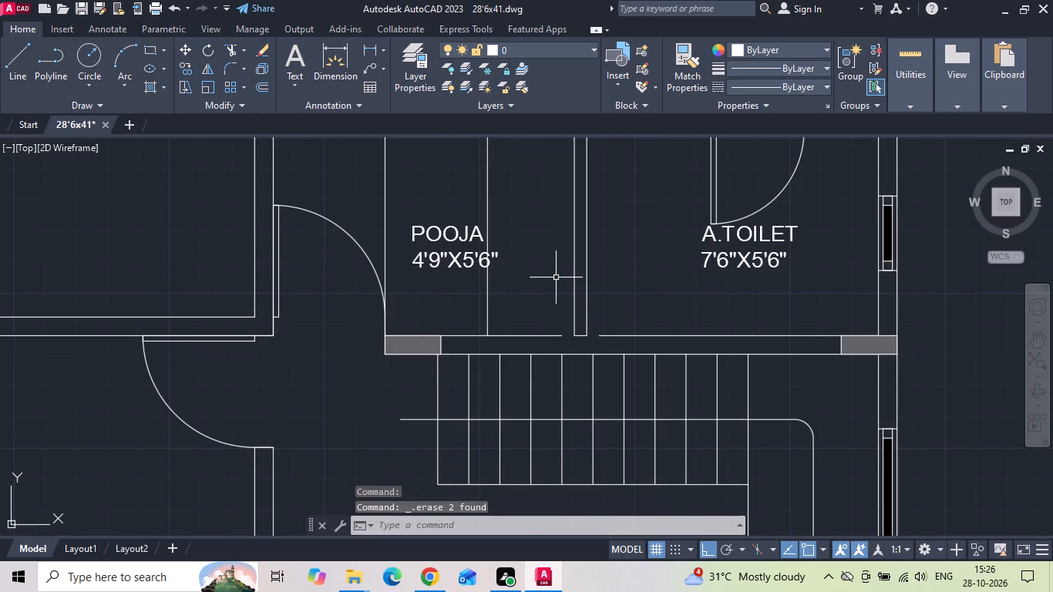
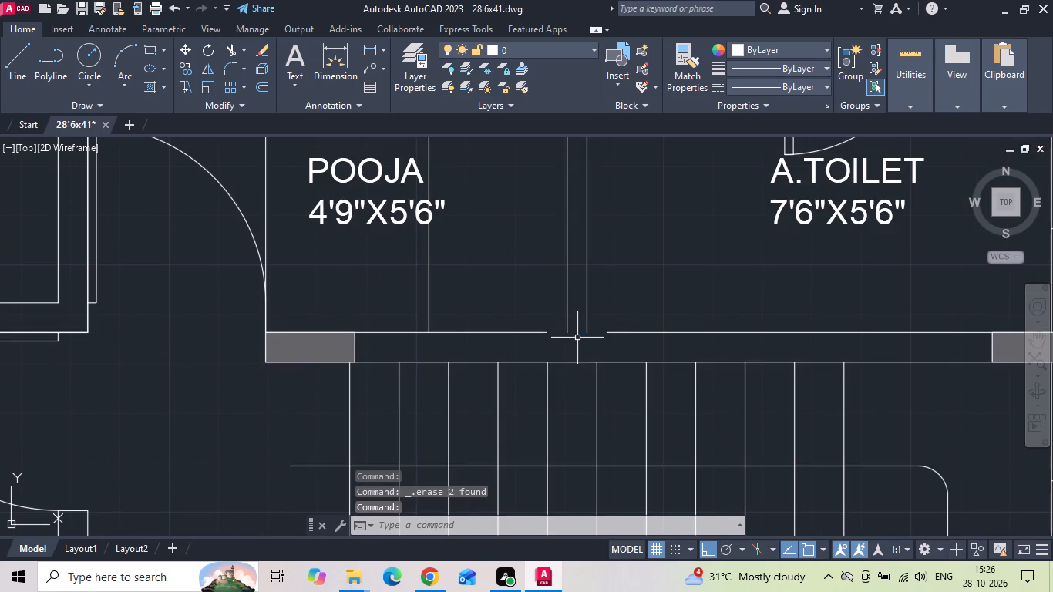
Extend the bottom and top inner wall lines of POOJA and A.TOILET to meet the partition lines between them.
type("EX")
key("space")
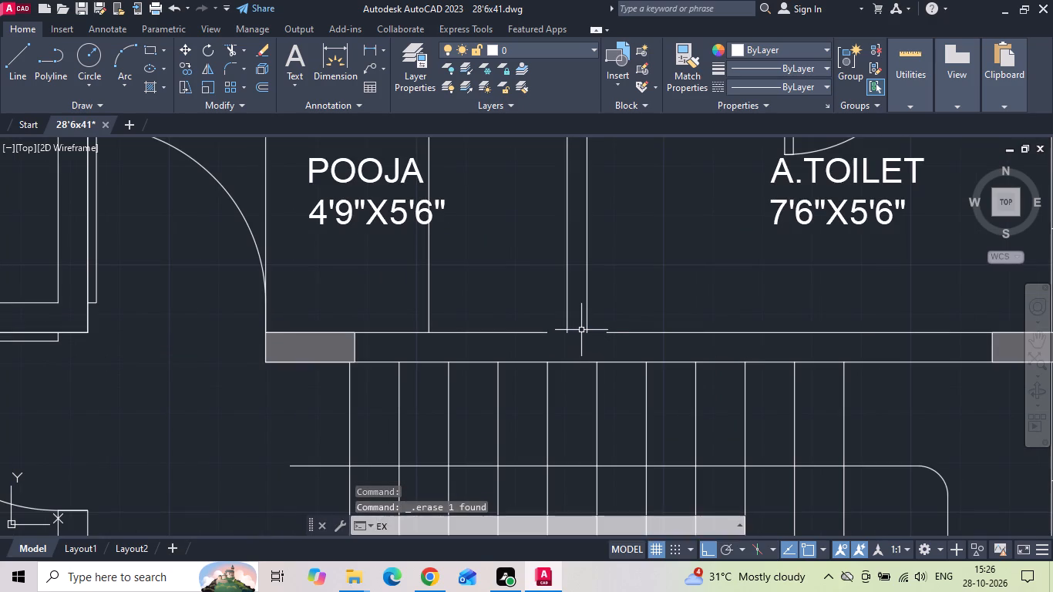
left_click(584, 325)
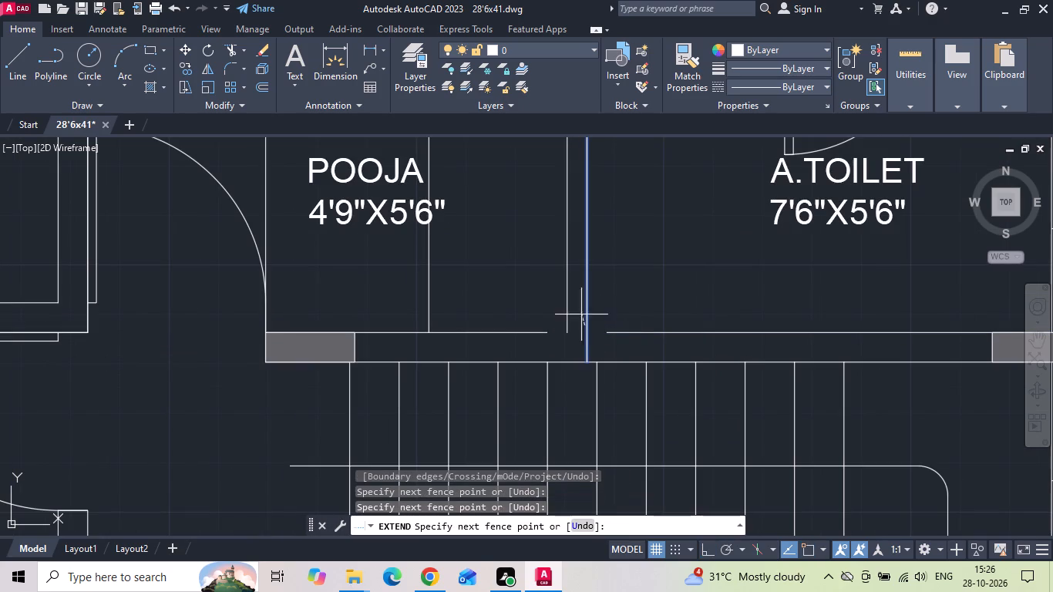
left_click(572, 308)
left_click(609, 333)
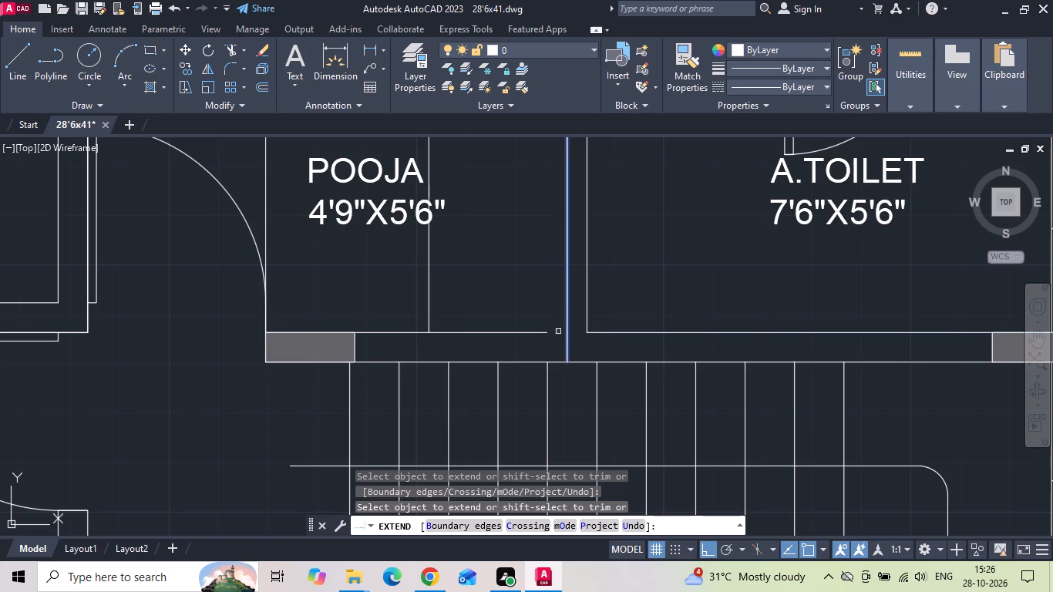
left_click(549, 331)
middle_click_drag(543, 242, 543, 393)
middle_click_drag(564, 208, 566, 216)
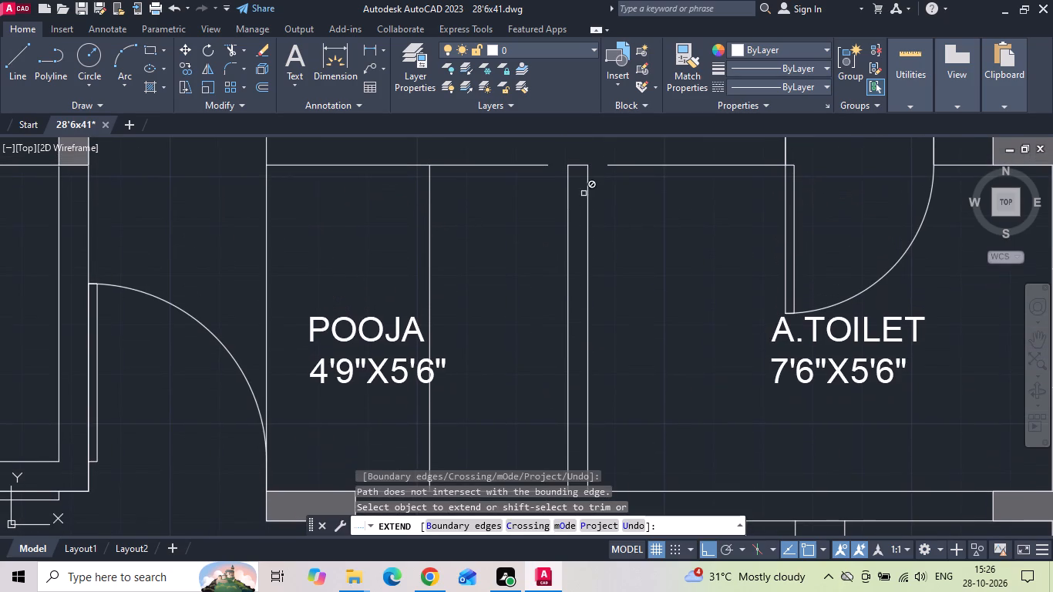
left_click(620, 167)
left_click(620, 160)
left_click(538, 163)
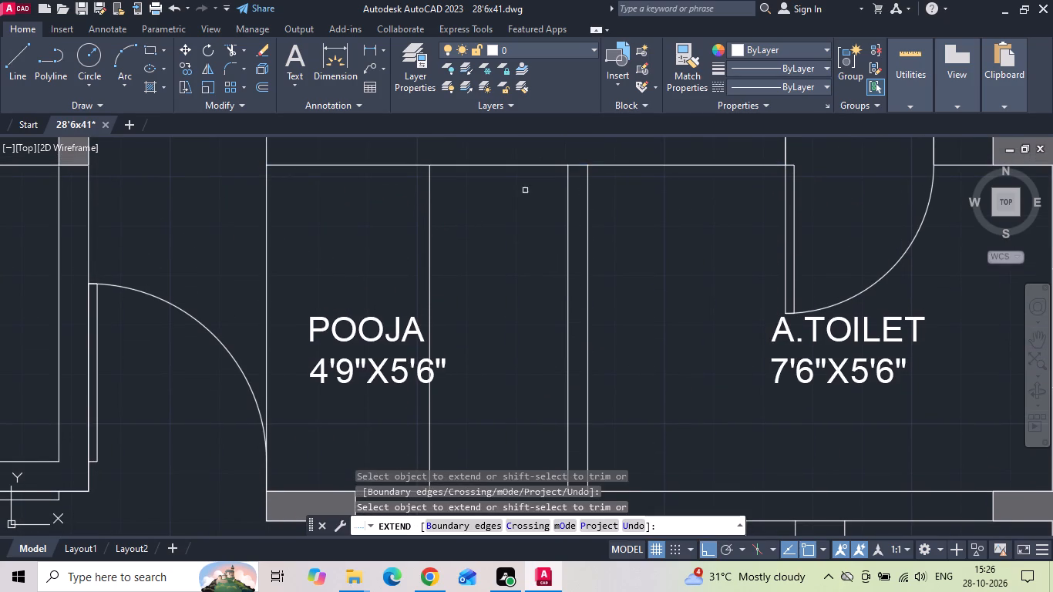
key("Escape")
Erase the short line segment capping the top end of the partition between POOJA and A.TOILET.
left_click_drag(577, 159, 577, 168)
left_click(577, 175)
key("Delete")
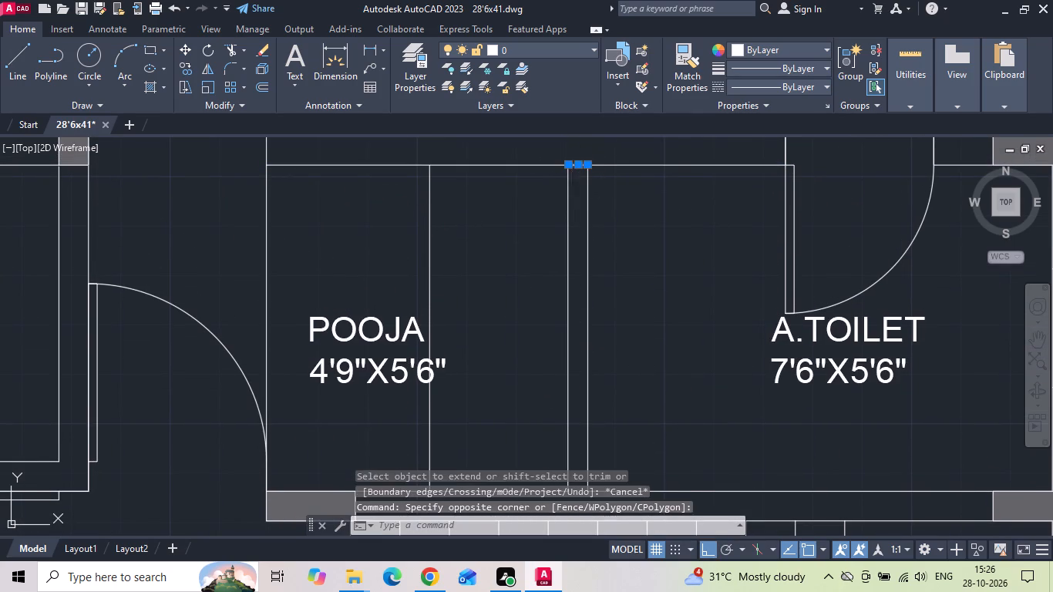
Offset POOJA's passage-side wall line 4" into the room.
type("O")
key("space")
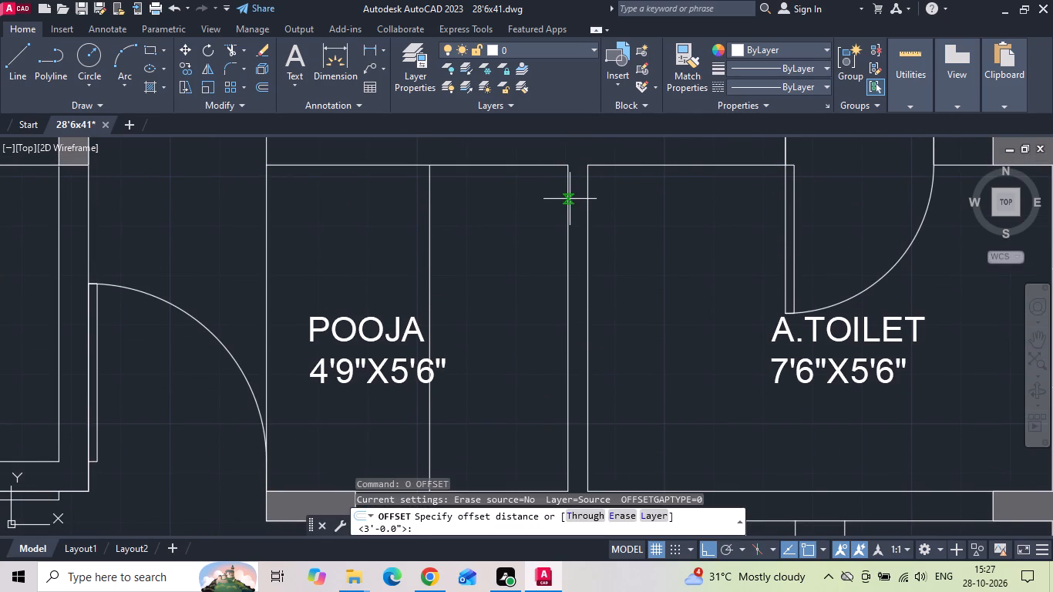
key("4")
key("space")
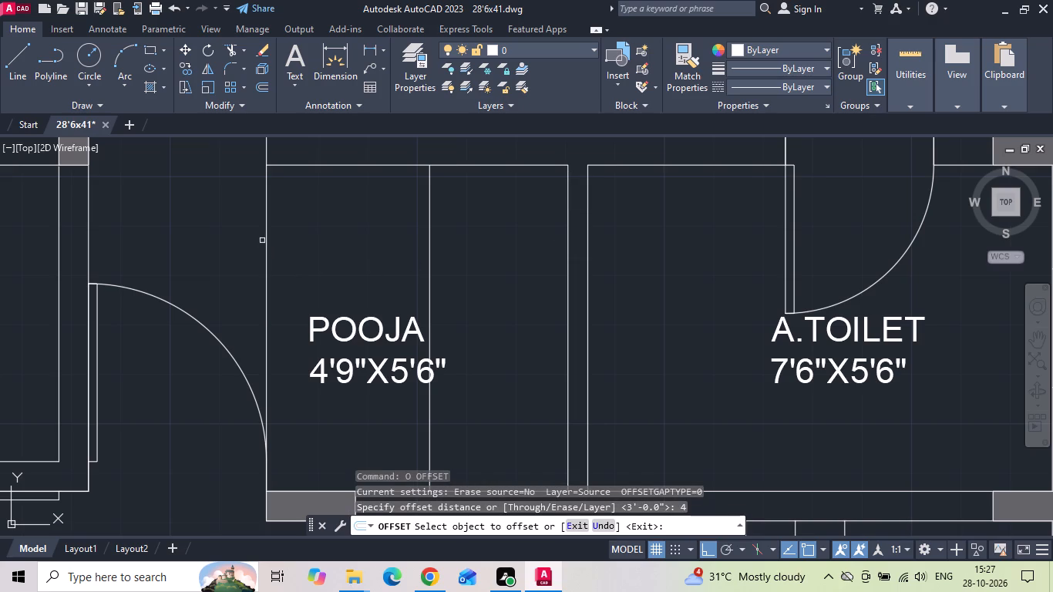
left_click_drag(265, 233, 284, 233)
left_click(328, 233)
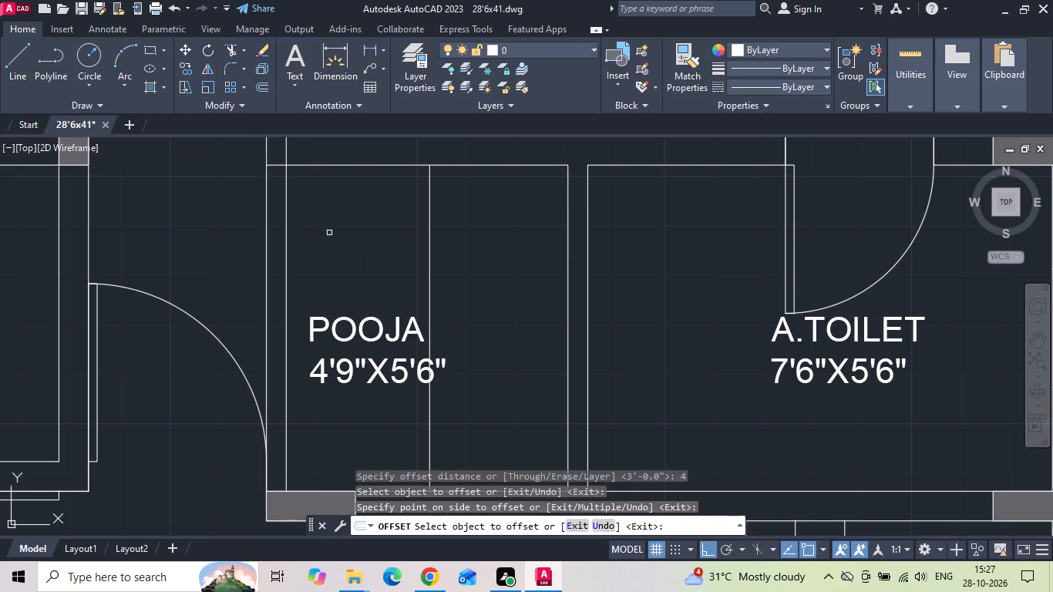
key("Escape")
Fillet the offset wall line with POOJA's top inner wall line to form a square corner.
scroll(338, 265, "down", 1)
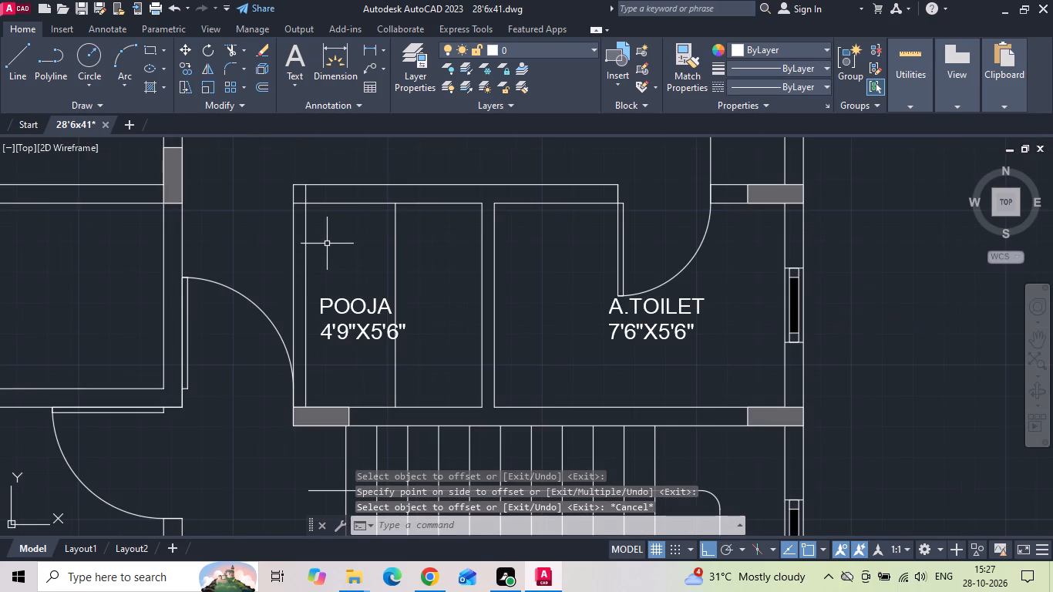
key("f")
key("space")
scroll(304, 210, "up", 1)
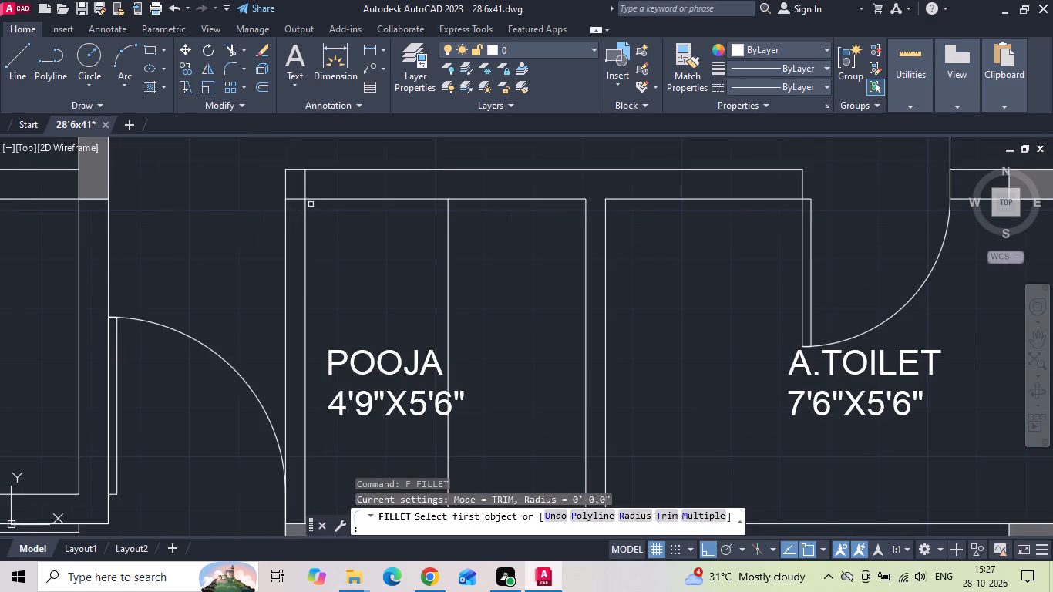
left_click(314, 201)
left_click(301, 220)
left_click(305, 230)
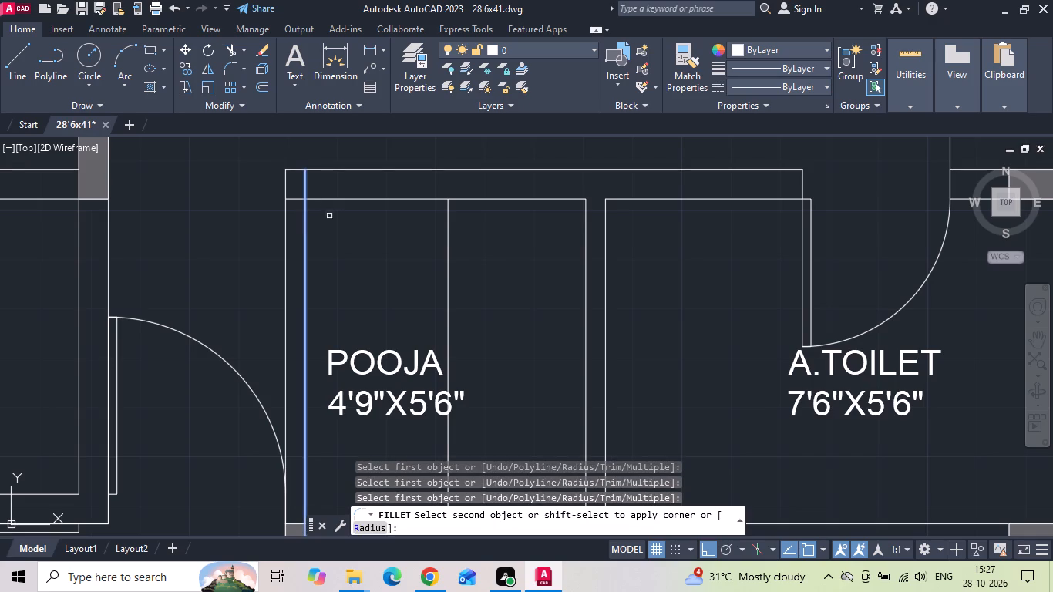
left_click(341, 197)
key("Escape")
Erase the single vertical line running through the middle of POOJA.
left_click_drag(478, 261, 410, 276)
left_click(405, 276)
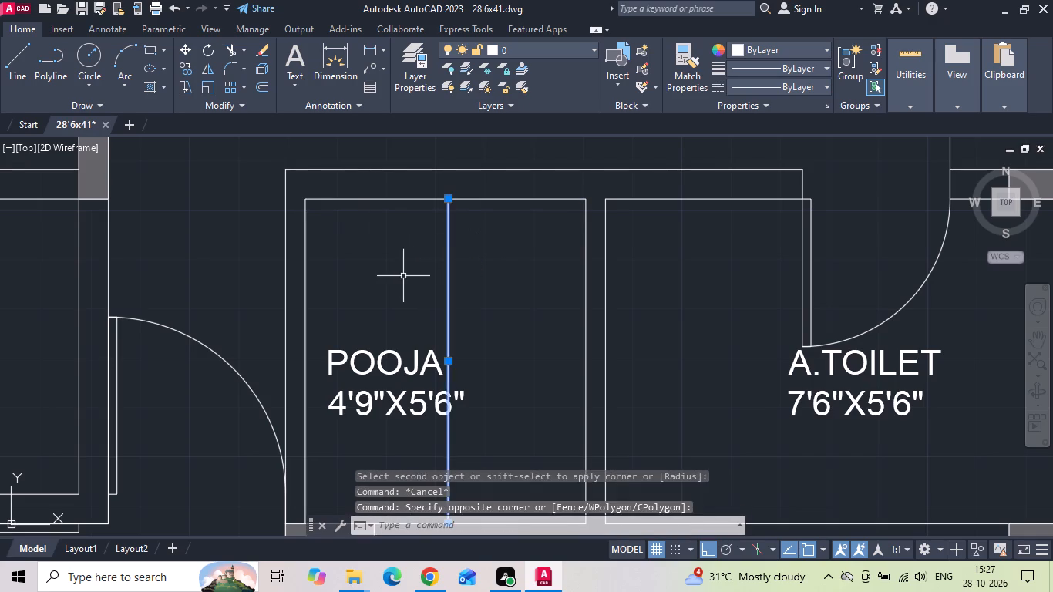
key("Delete")
Measure POOJA's clear width between its two inner wall faces with a linear dimension, without placing it.
scroll(599, 271, "down", 3)
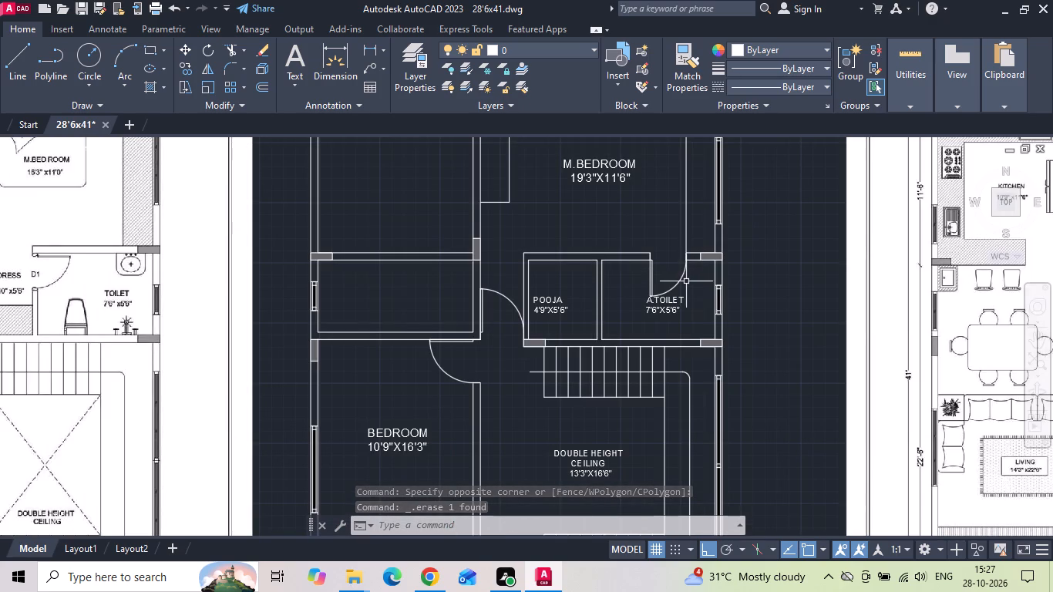
left_click(377, 55)
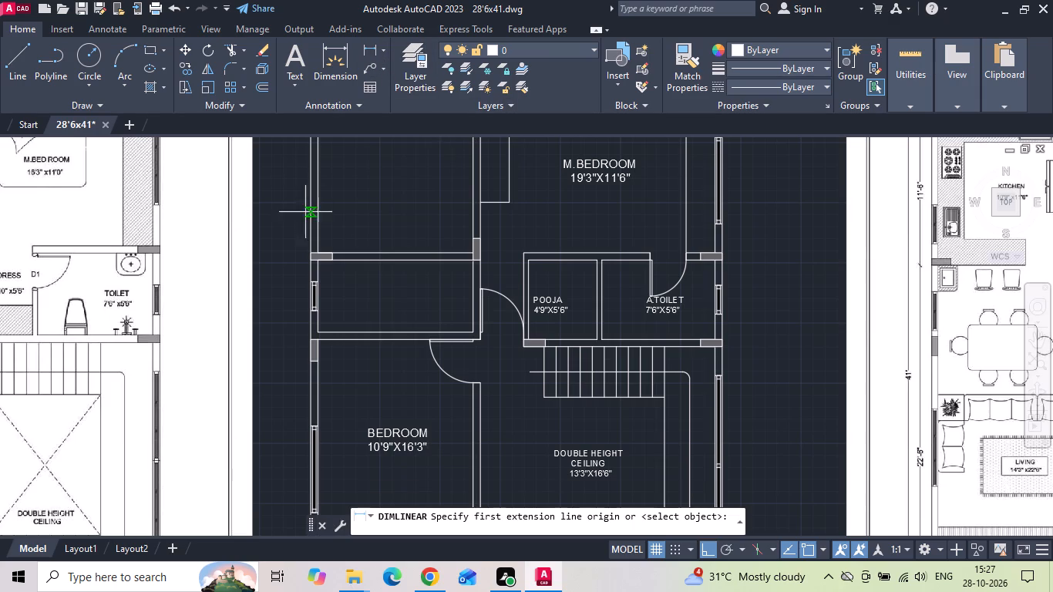
scroll(613, 290, "up", 2)
left_click(567, 255)
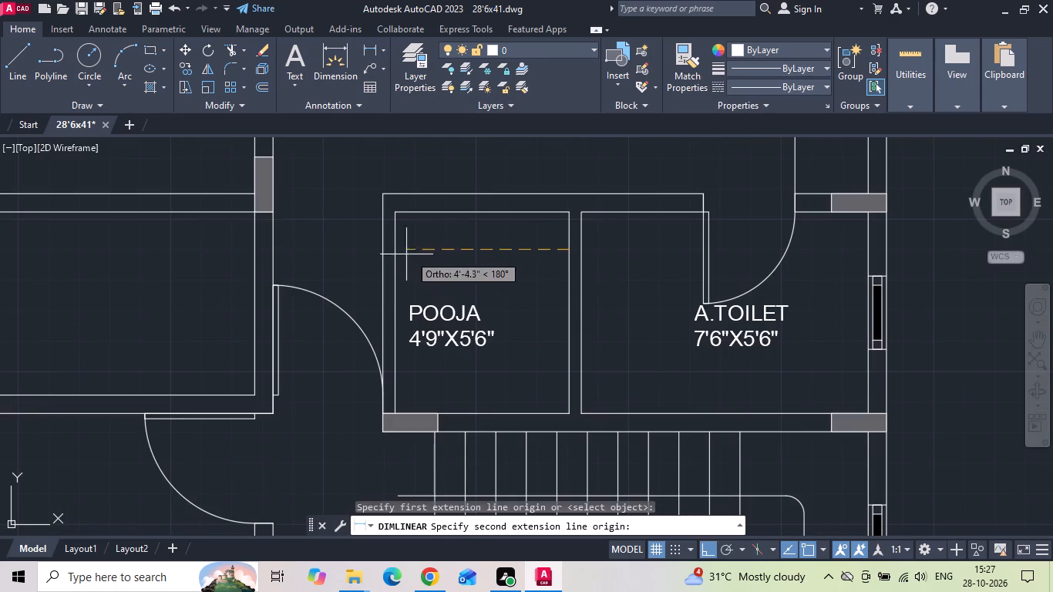
left_click(396, 253)
key("Escape")
Dimension A.TOILET's clear width from the partition to the outer wall, placing the dimension below the room label.
scroll(664, 272, "down", 2)
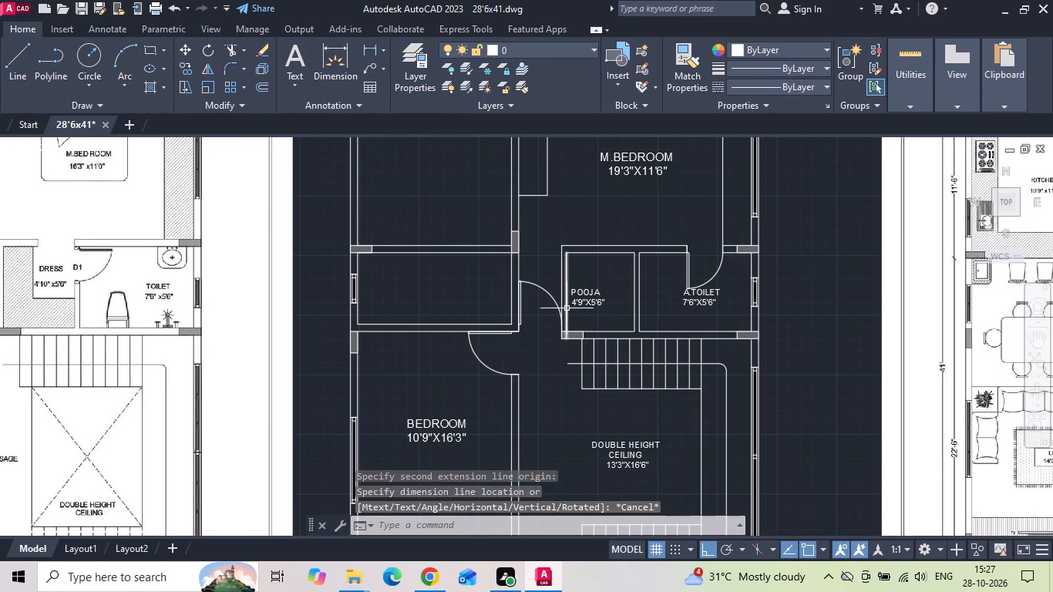
scroll(649, 308, "up", 1)
key("space")
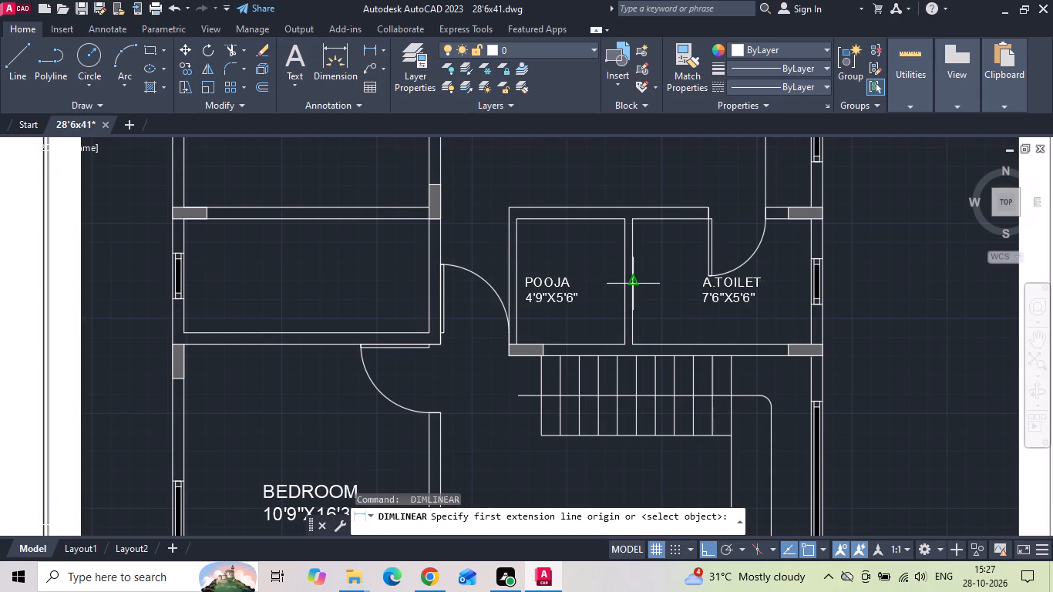
left_click_drag(631, 282, 640, 288)
scroll(810, 287, "up", 1)
left_click_drag(809, 281, 801, 298)
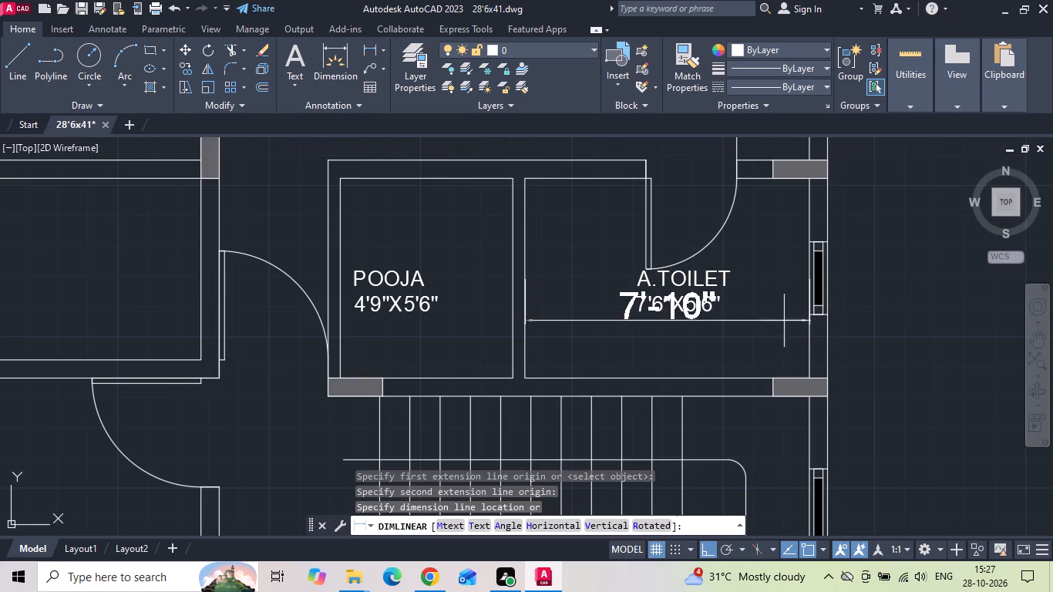
left_click(764, 353)
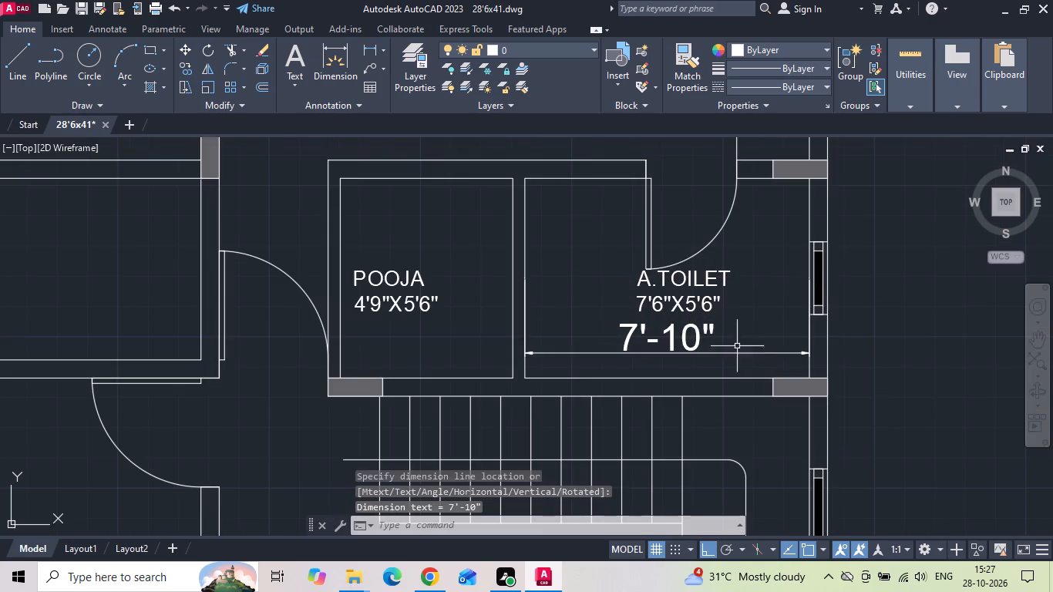
Rename the POOJA room label DRESS, keeping the size text on its own line below.
double_click(399, 279)
middle_click_drag(399, 278, 530, 267)
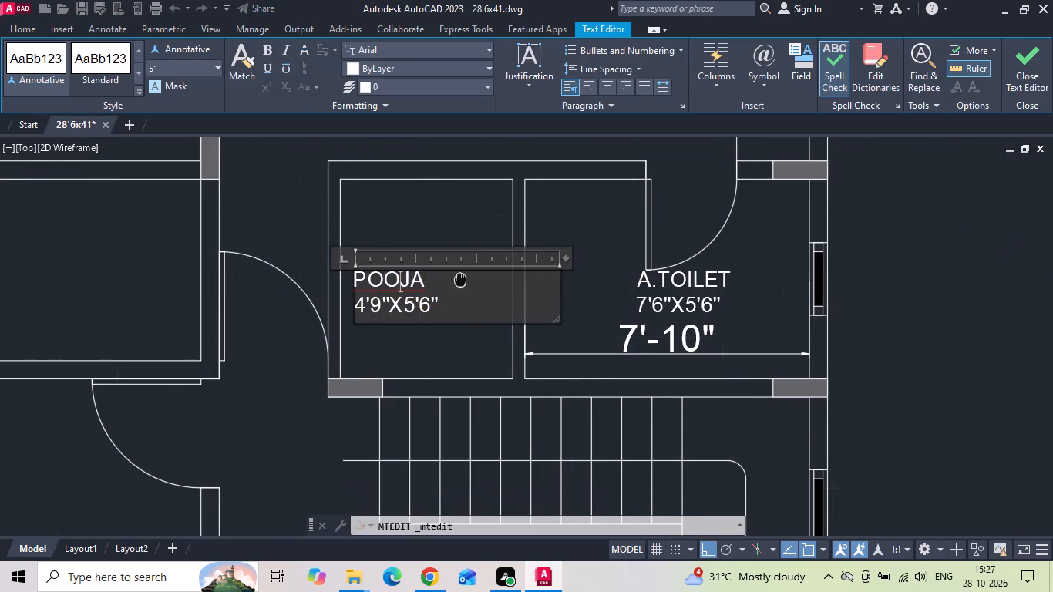
middle_click_drag(530, 267, 534, 267)
left_click_drag(568, 271, 471, 277)
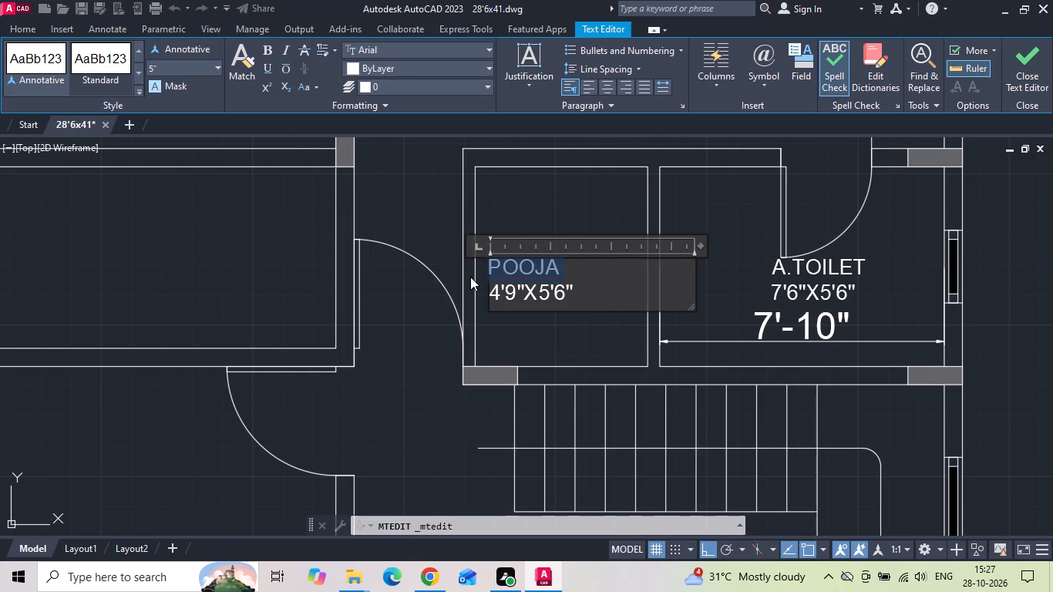
key("BackSpace")
type("DRESS")
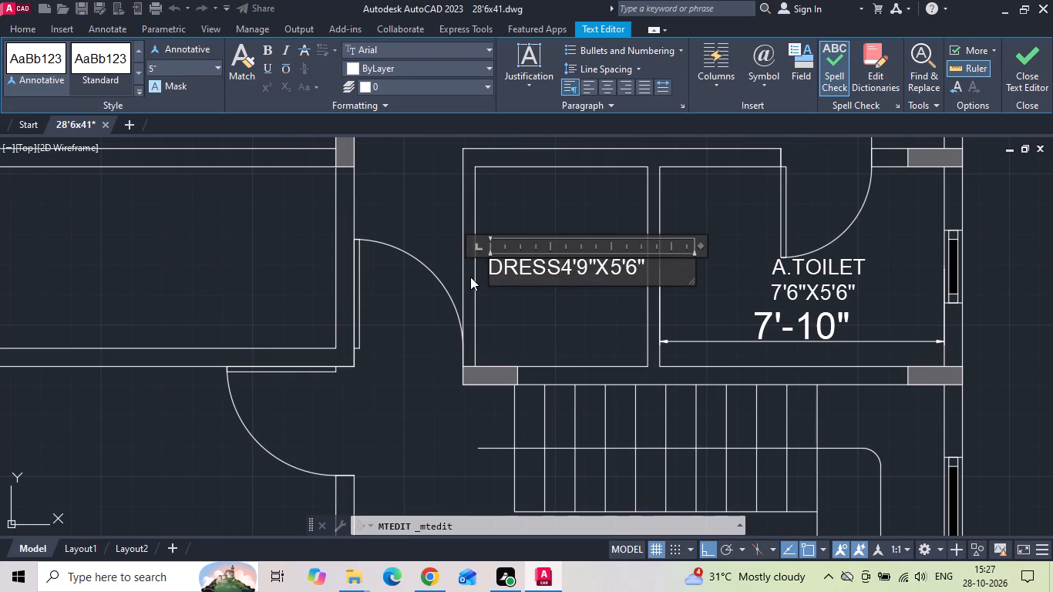
key("Return")
scroll(619, 279, "down", 2)
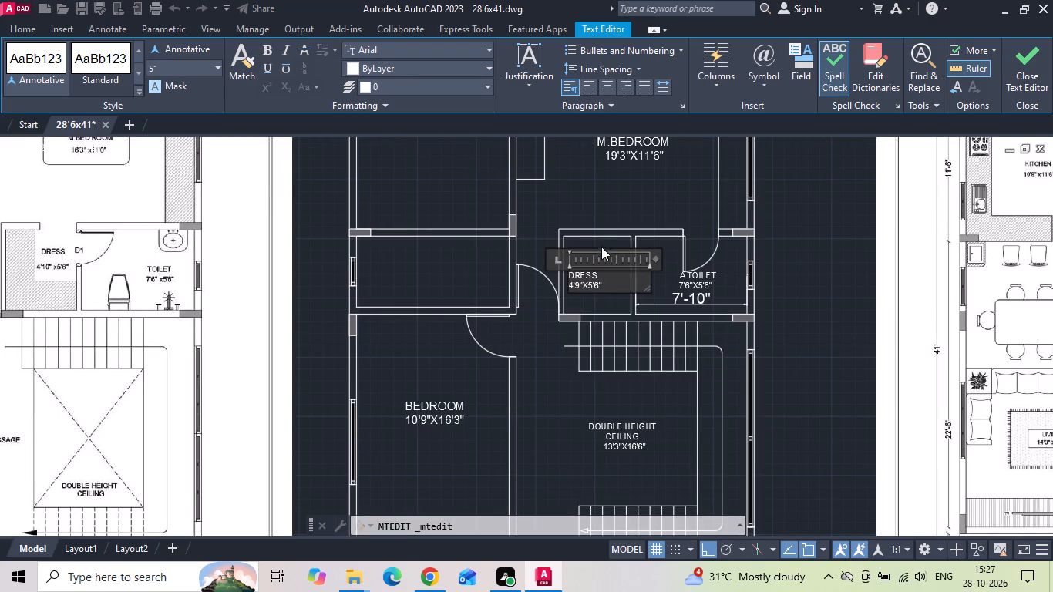
left_click(601, 251)
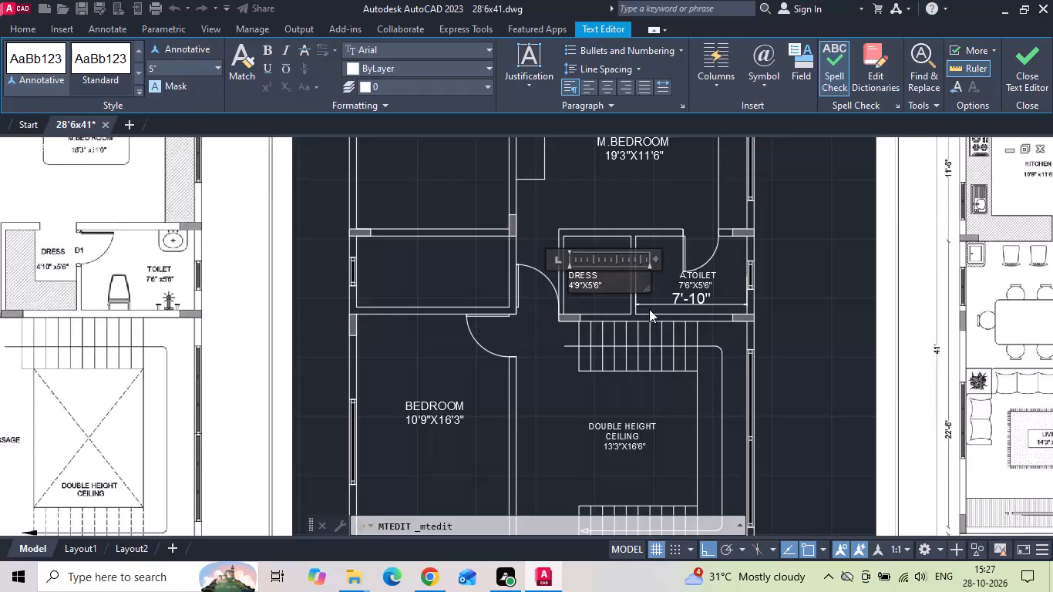
scroll(662, 301, "up", 1)
left_click(755, 281)
Change the width in the A.TOILET label's size text to 7'10".
scroll(704, 271, "up", 2)
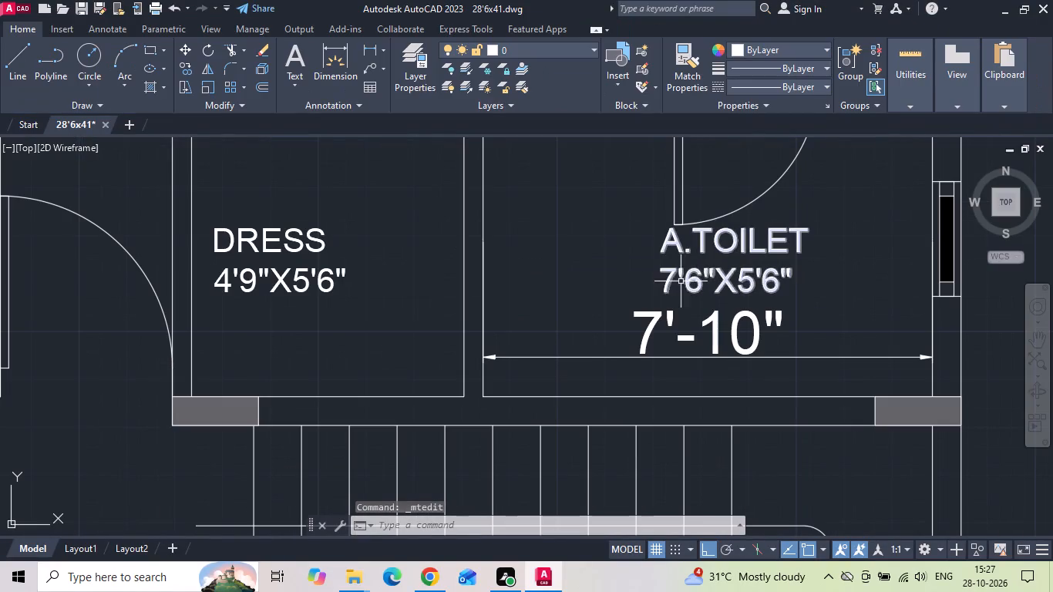
double_click(701, 284)
key("BackSpace")
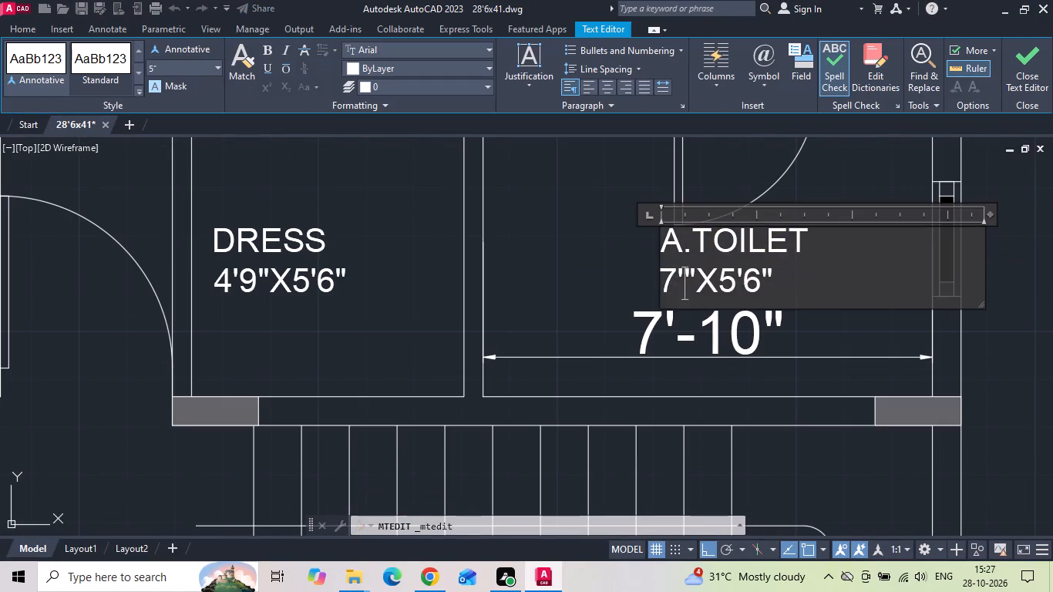
type("10")
left_click(606, 310)
Move the A.TOILET door straight up about 3'11", out of its wall opening and into M.BEDROOM.
scroll(607, 319, "down", 2)
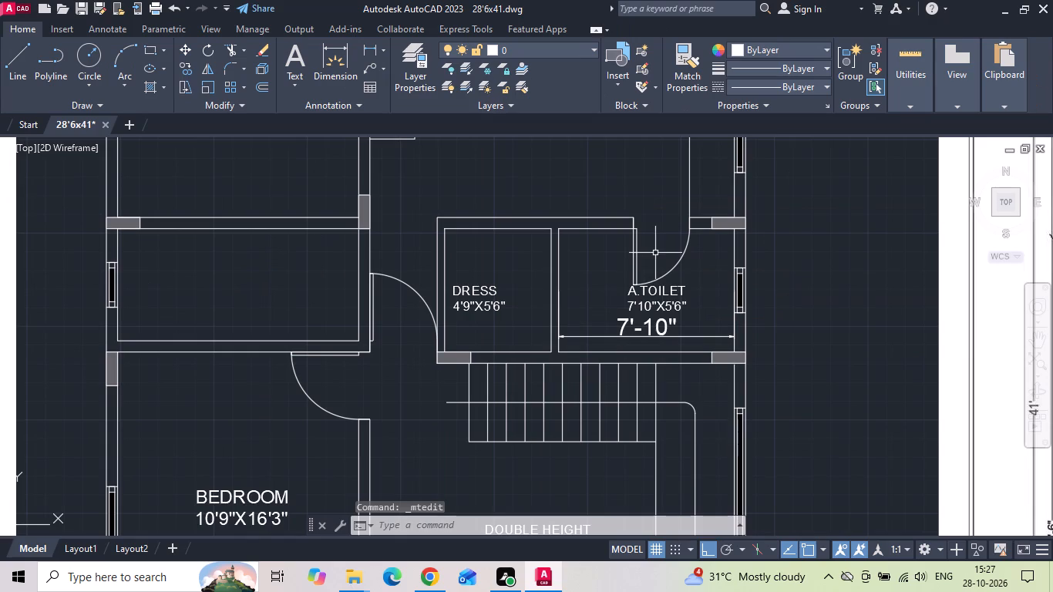
left_click_drag(647, 253, 630, 257)
left_click(621, 258)
right_click(621, 258)
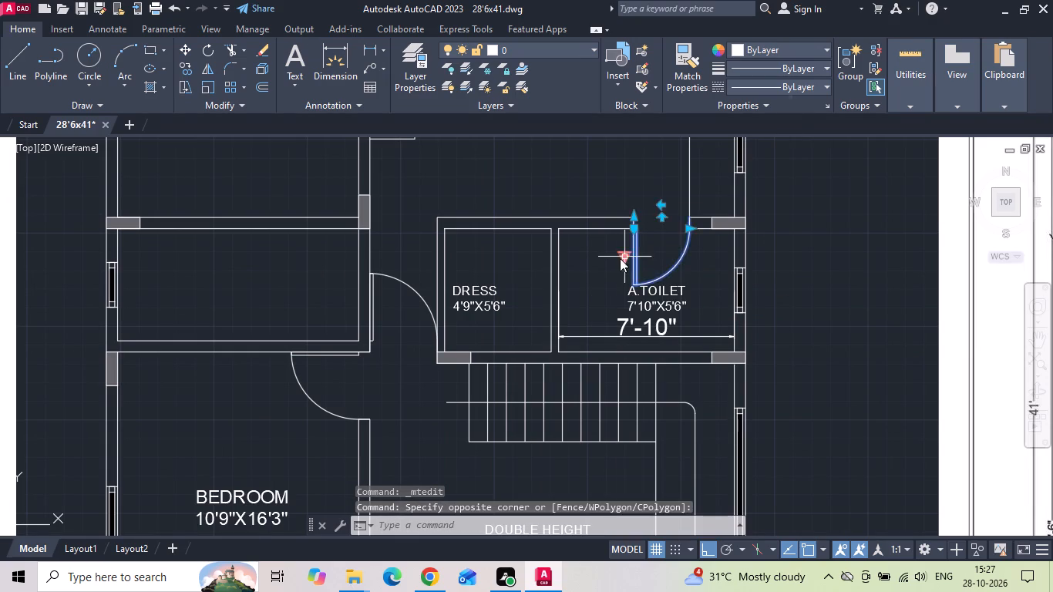
left_click(649, 278)
middle_click_drag(614, 273, 597, 330)
left_click_drag(601, 312, 599, 257)
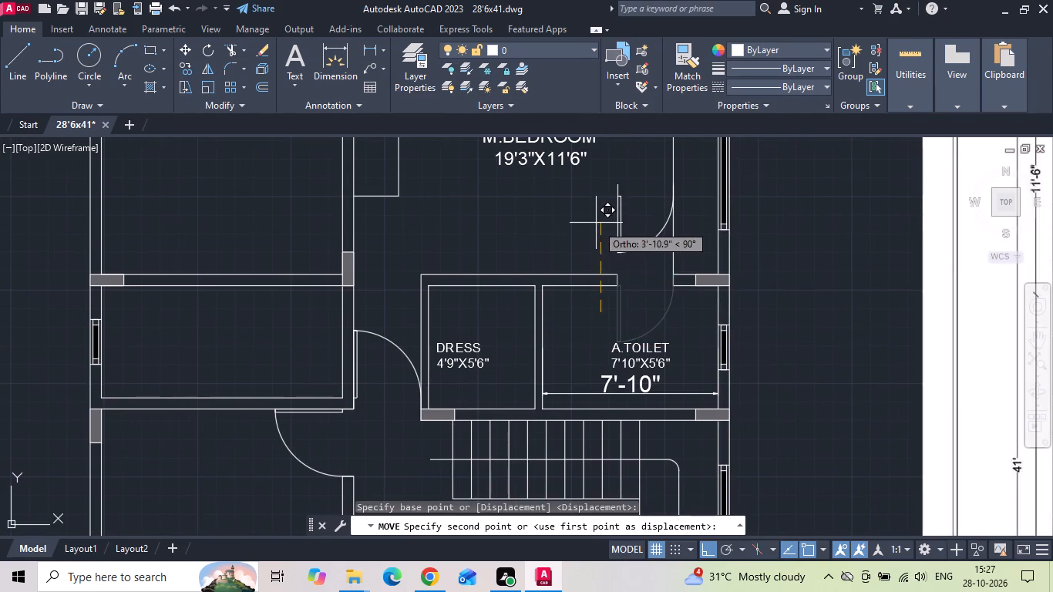
left_click(596, 221)
Erase the two short horizontal wall lines between A.TOILET's old door opening and the outer wall.
scroll(602, 263, "up", 1)
scroll(733, 291, "up", 1)
left_click_drag(745, 260, 733, 323)
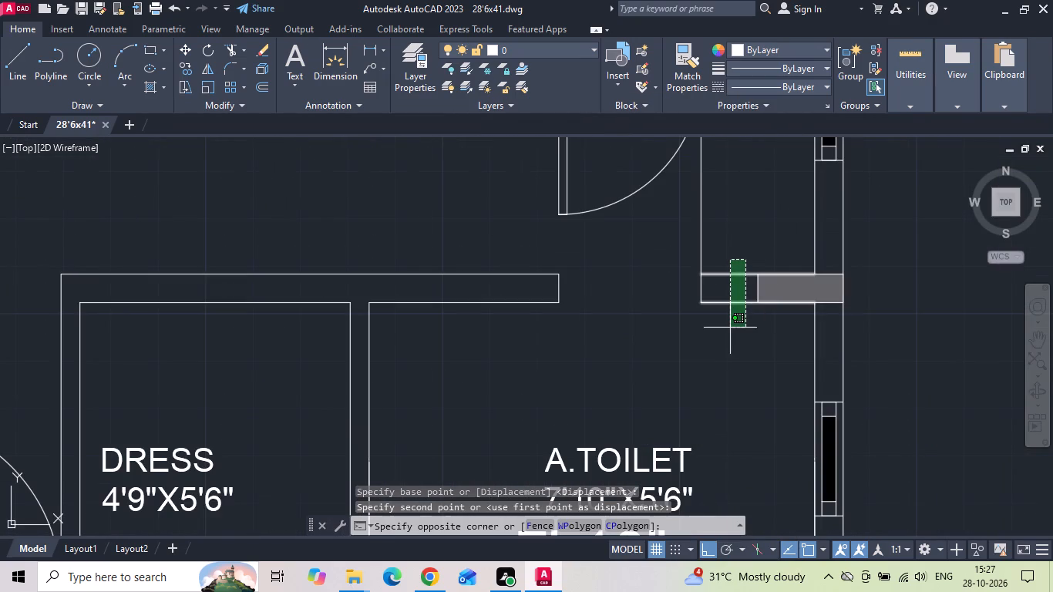
left_click(730, 328)
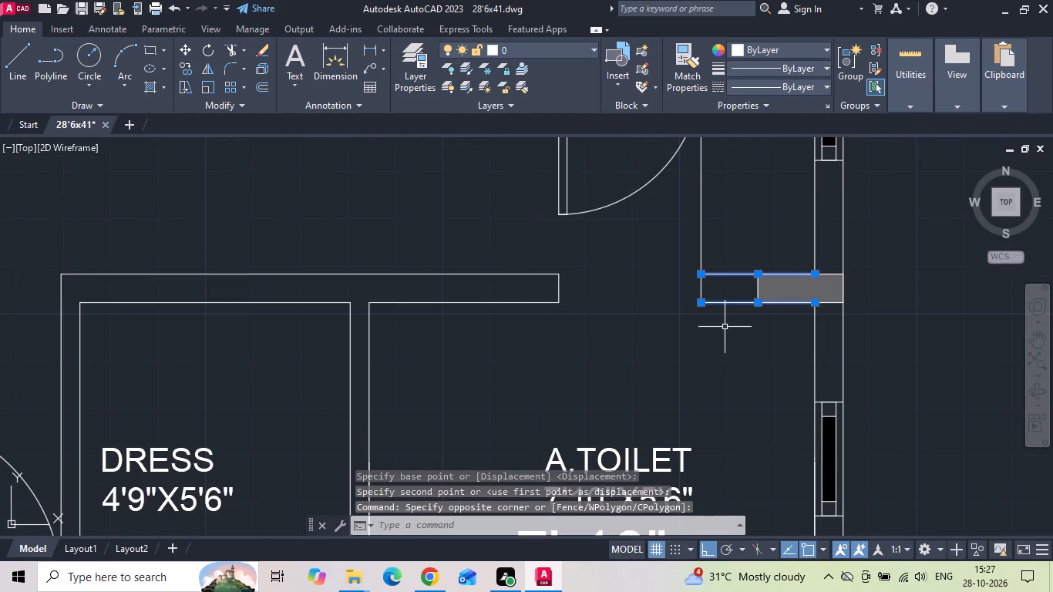
key("Delete")
Close A.TOILET's old door opening by filleting both wall lines to the outer wall's inner line, and erase the leftover jamb line.
key("f")
key("space")
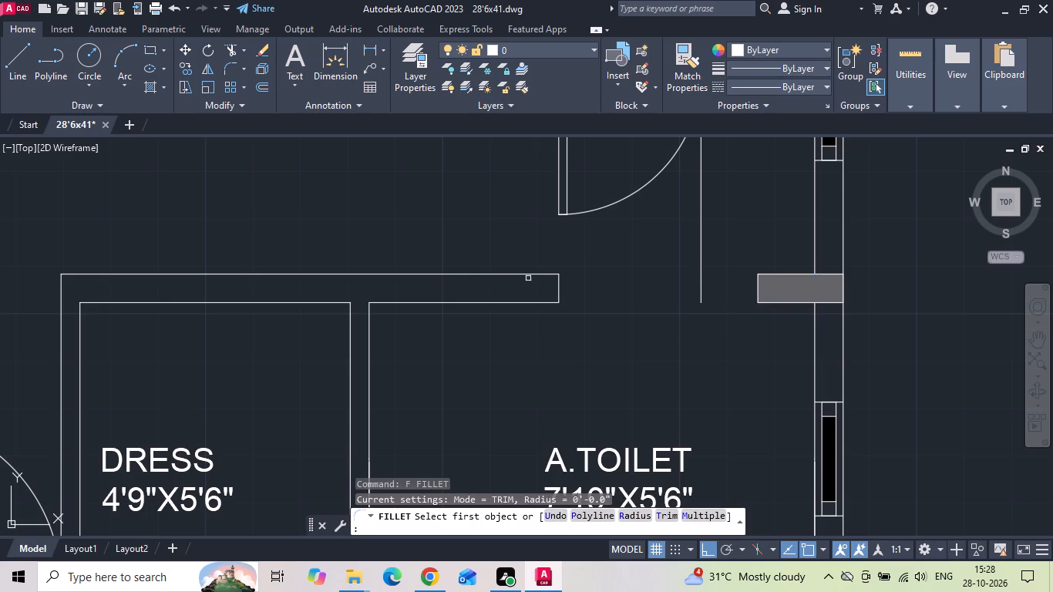
left_click(526, 275)
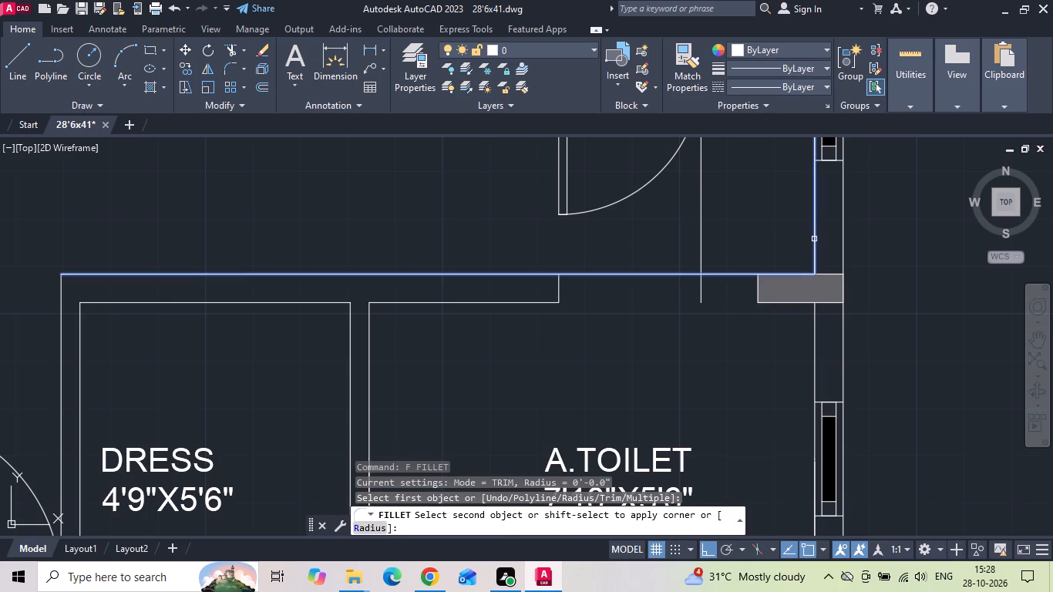
left_click(814, 239)
key("space")
left_click(547, 302)
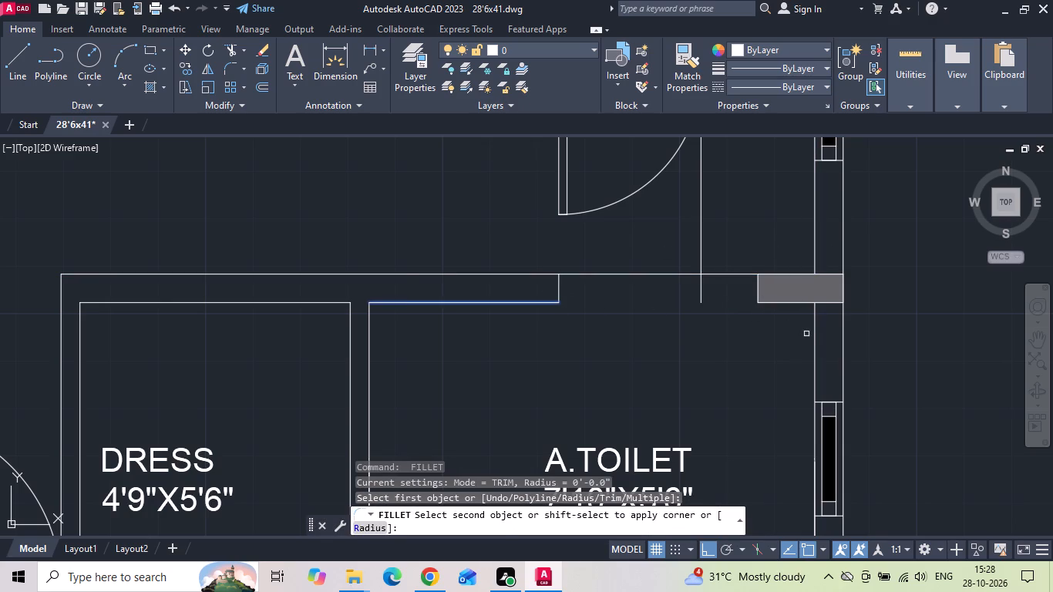
left_click(814, 341)
key("Escape")
left_click_drag(588, 294, 550, 288)
left_click(515, 288)
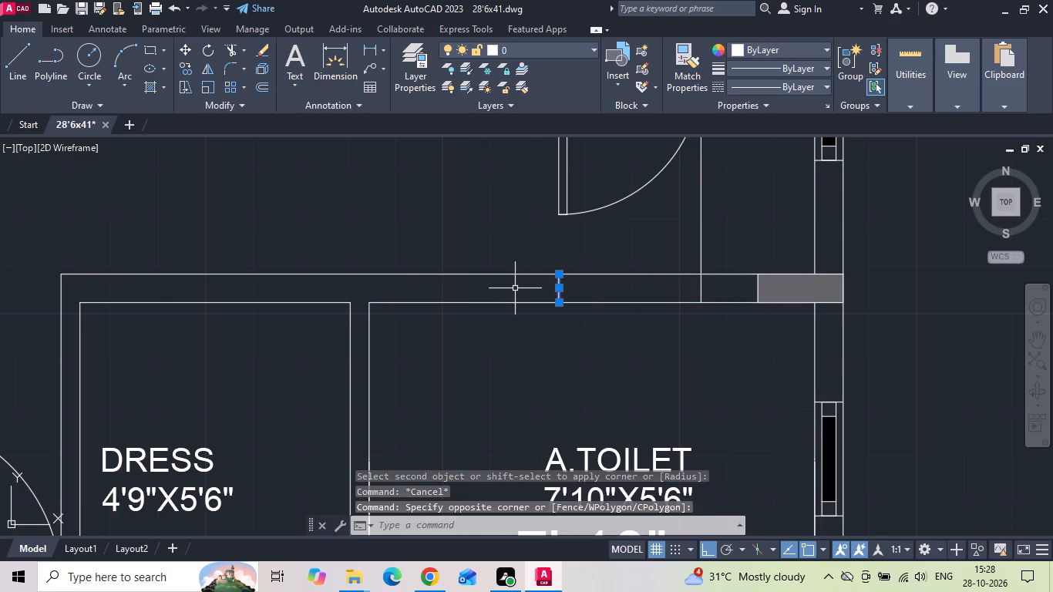
key("Delete")
Offset the partition's DRESS-side line 2'6" into DRESS and A.TOILET's upper wall inner line 2'6" into A.TOILET.
type("O")
key("space")
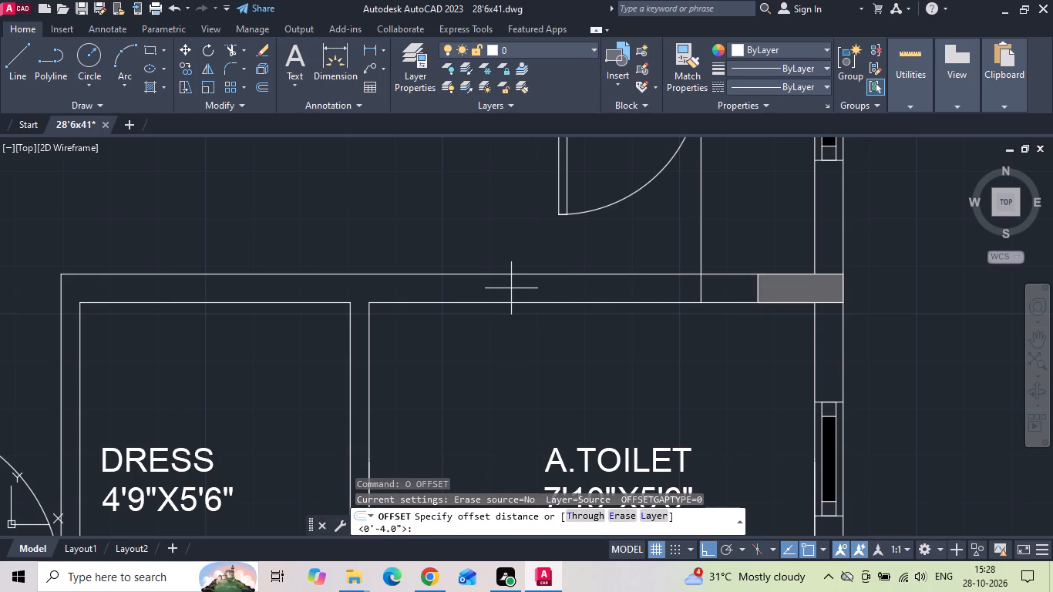
type("2'6")
key("space")
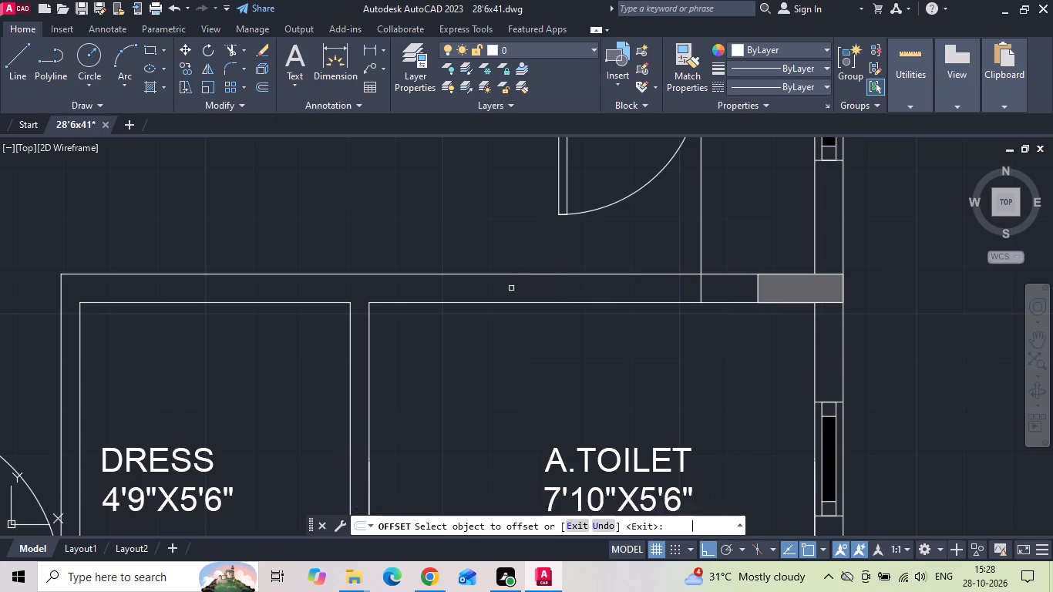
left_click(346, 325)
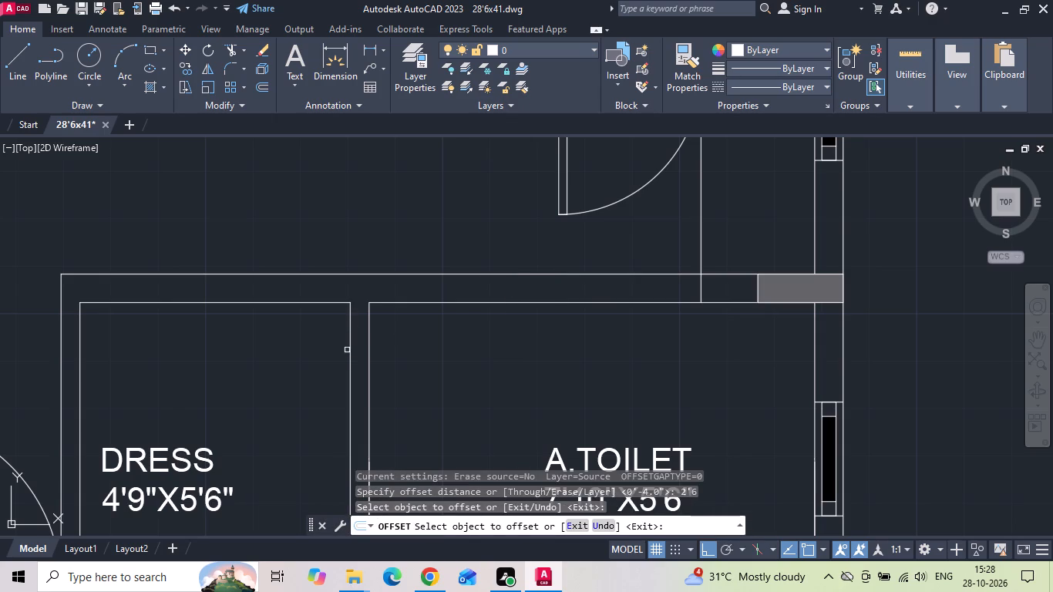
left_click_drag(348, 368, 308, 382)
left_click(298, 382)
scroll(547, 320, "down", 3)
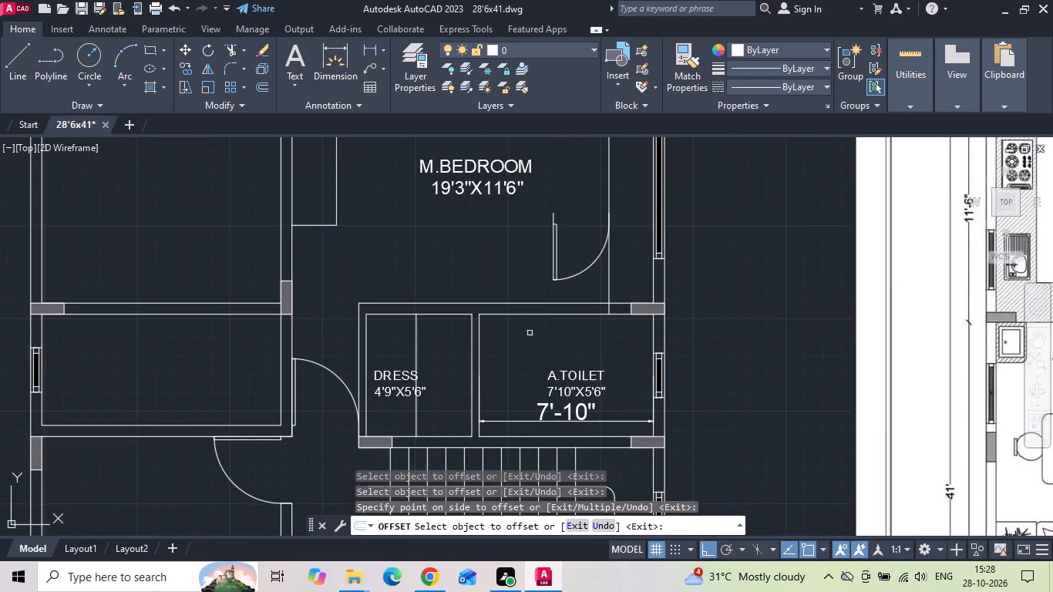
middle_click_drag(523, 335, 788, 308)
scroll(788, 308, "down", 1)
scroll(788, 308, "up", 1)
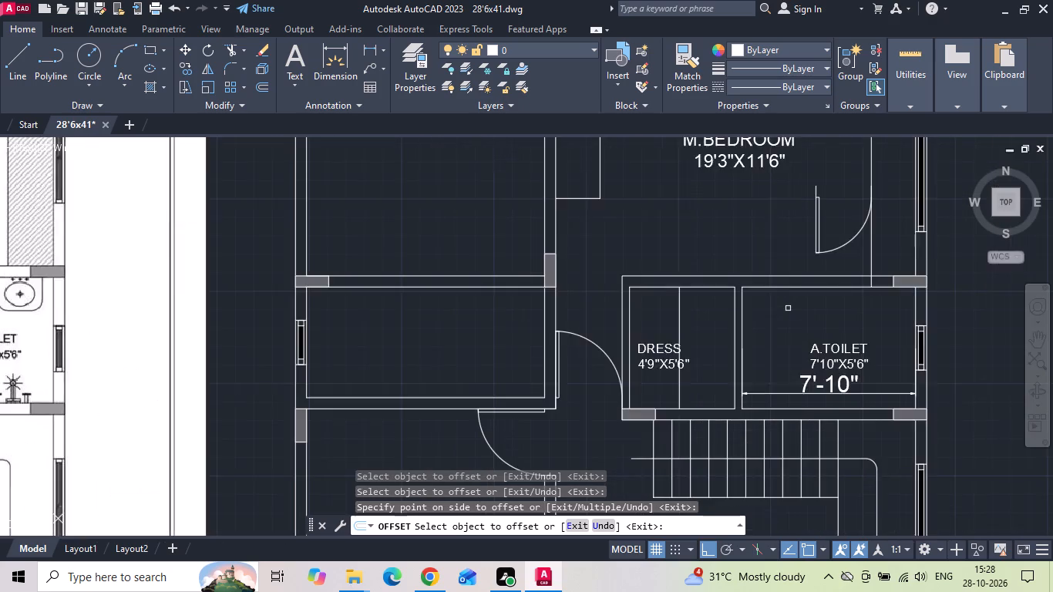
scroll(788, 308, "up", 1)
left_click(752, 276)
left_click(742, 298)
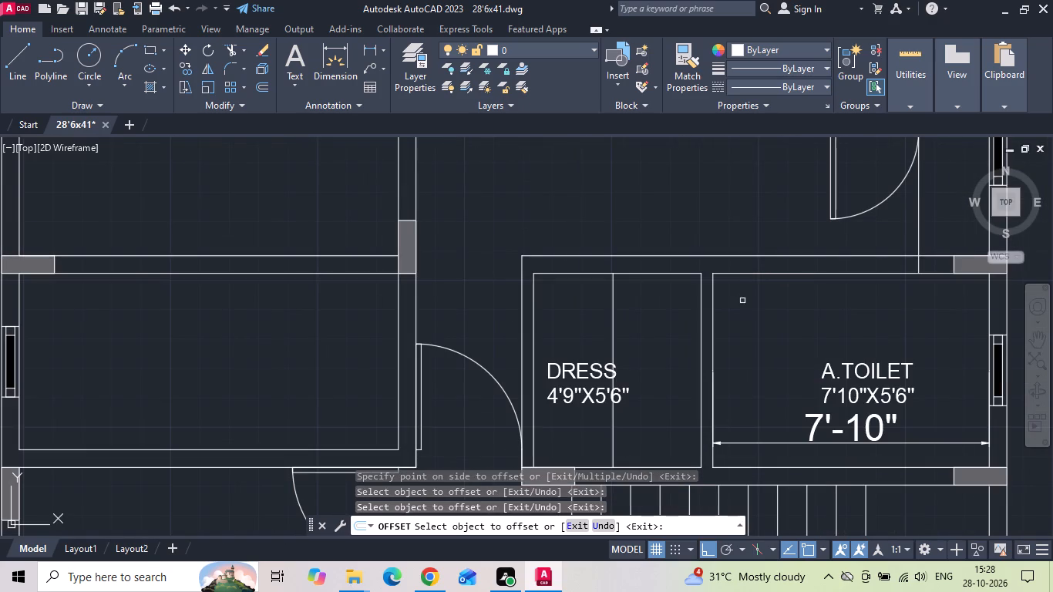
left_click(737, 272)
left_click(732, 304)
middle_click_drag(756, 304, 657, 304)
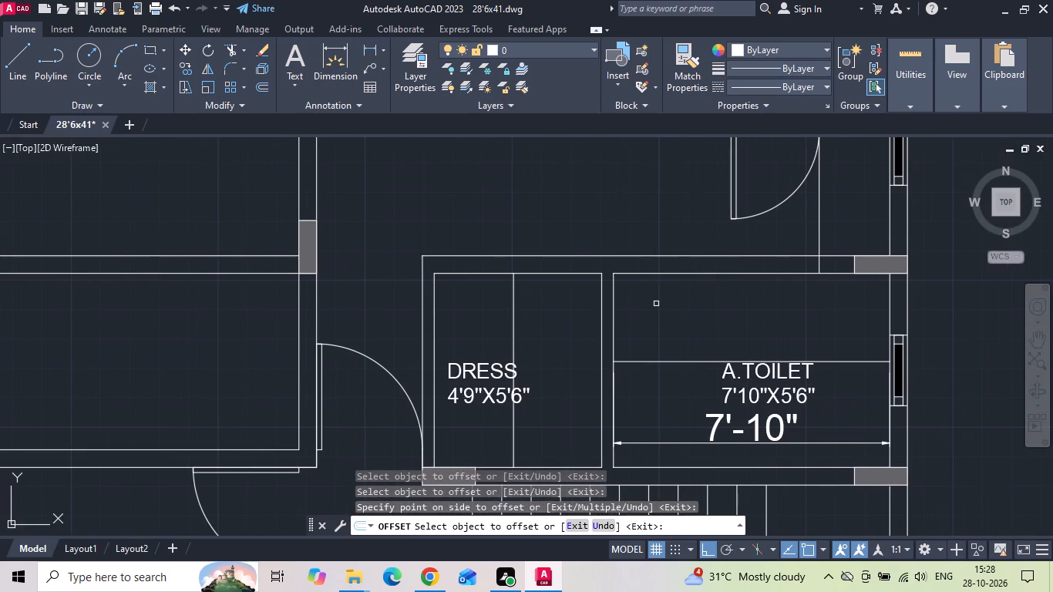
key("Escape")
Extend the partition's DRESS-side line and the vertical offset line through the upper wall, and A.TOILET's upper inner wall line across the partition.
key("e")
key("x")
key("space")
left_click(601, 305)
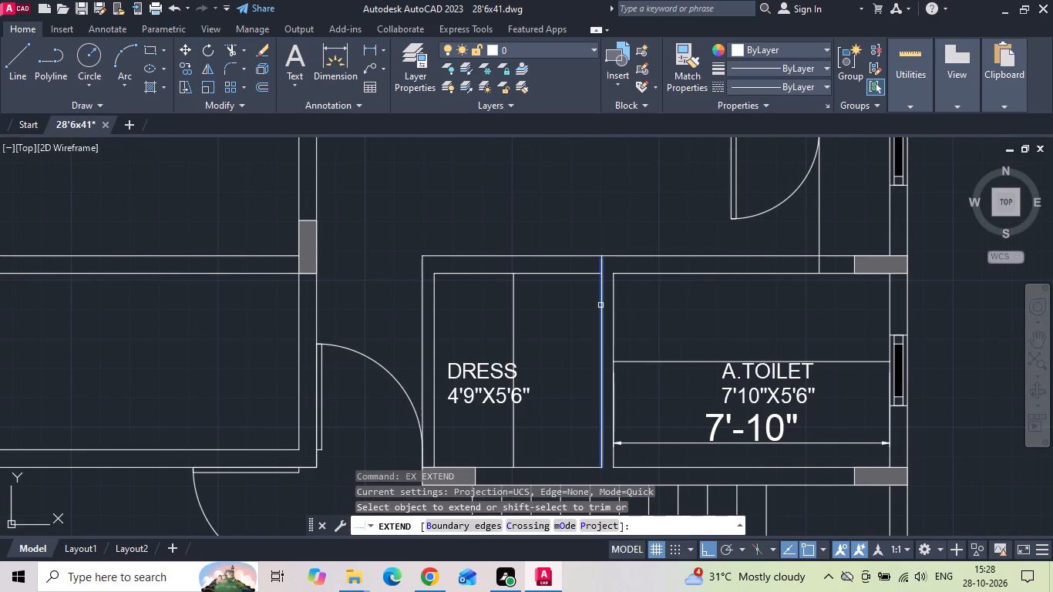
left_click_drag(521, 298, 500, 298)
left_click(485, 295)
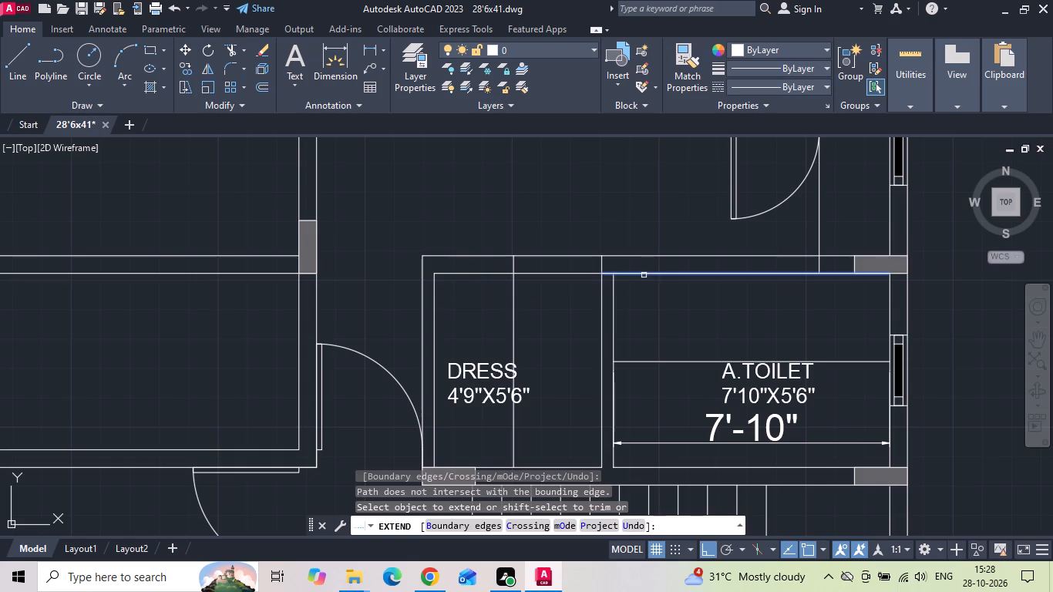
left_click(644, 275)
key("Escape")
Trim the upper wall lines of DRESS between the offset line and the partition to cut a 2'6" opening.
key("t")
key("r")
key("space")
left_click_drag(577, 232, 513, 329)
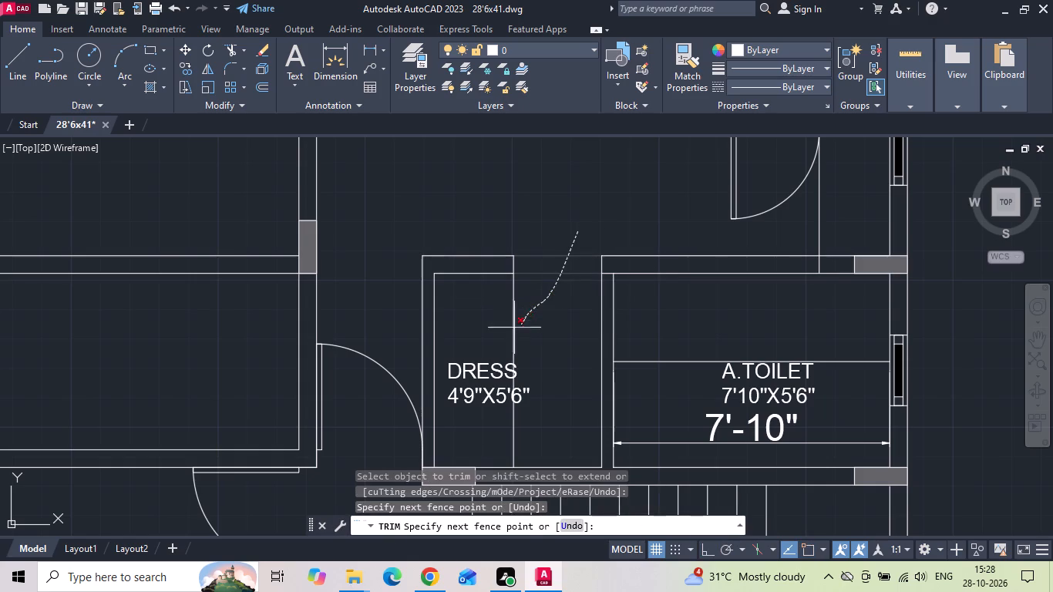
left_click_drag(513, 329, 513, 329)
Extend the horizontal offset line across the DRESS/A.TOILET partition and trim the partition above it to form the door opening.
left_click_drag(566, 319, 648, 350)
key("ctrl+z")
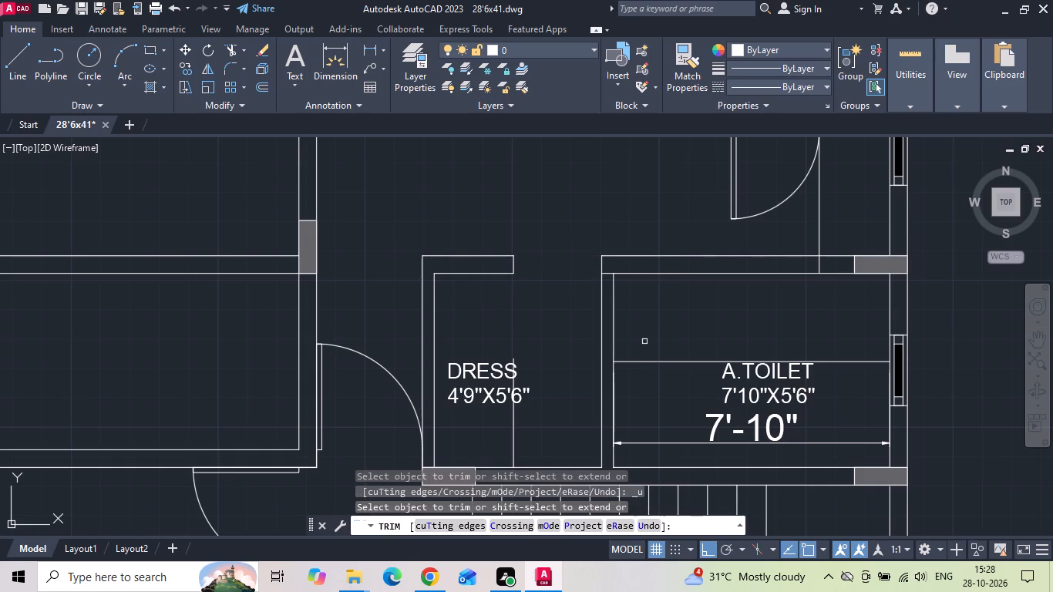
key("Escape")
type("EX")
key("space")
left_click_drag(644, 341, 644, 384)
left_click_drag(634, 370, 631, 343)
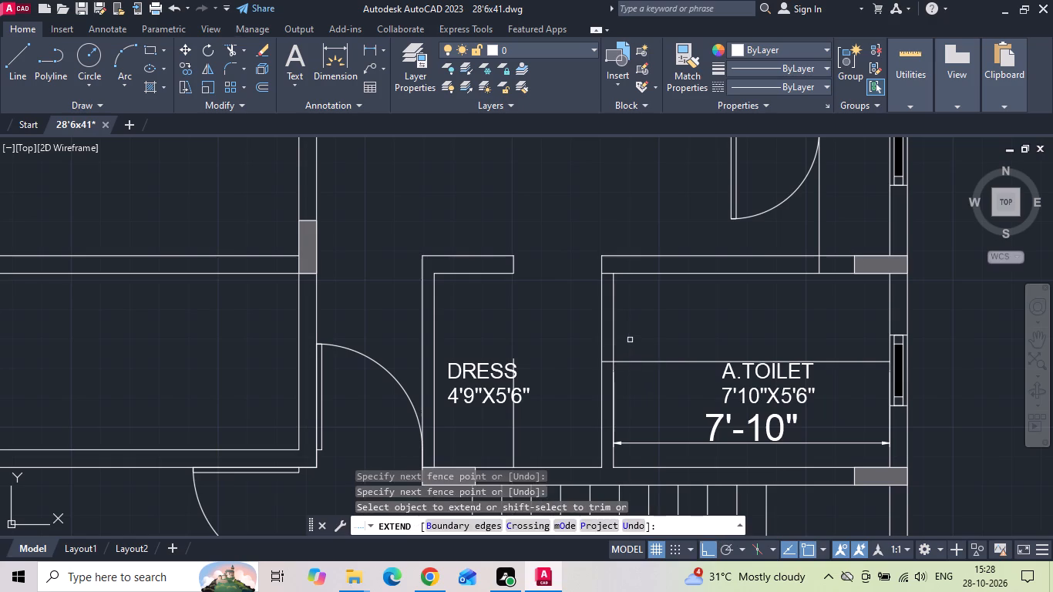
key("Escape")
type("TR")
key("space")
left_click_drag(551, 334, 645, 385)
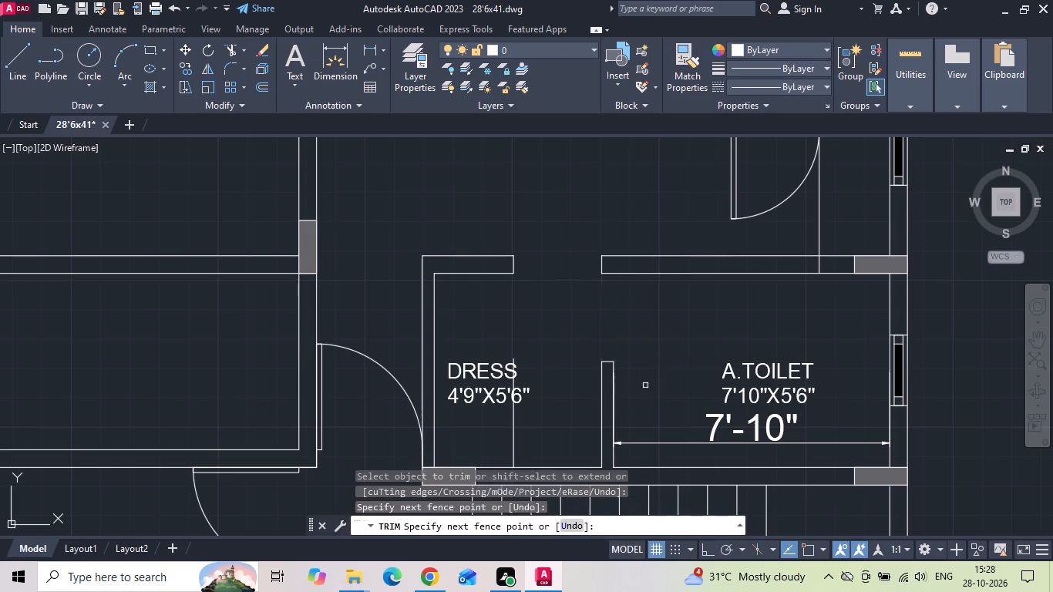
key("Escape")
Erase the leftover vertical offset line in DRESS and the 7'-10" dimension in A.TOILET.
left_click_drag(533, 439, 524, 439)
left_click(464, 428)
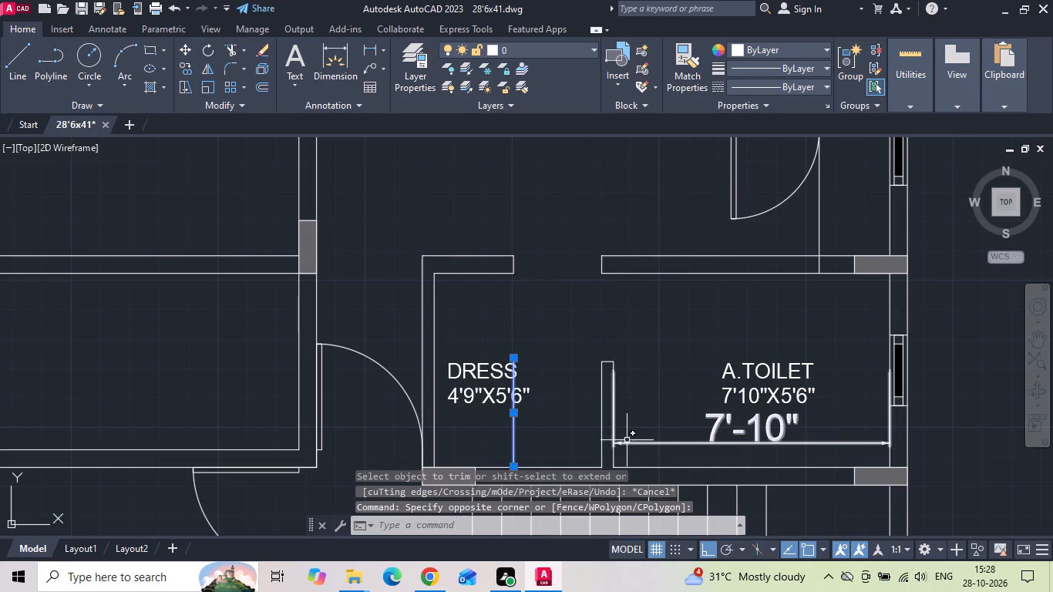
key("Delete")
left_click_drag(742, 425, 712, 432)
left_click(691, 427)
key("Delete")
Move the DRESS label horizontally a little toward the partition to centre it in the room.
left_click(523, 387)
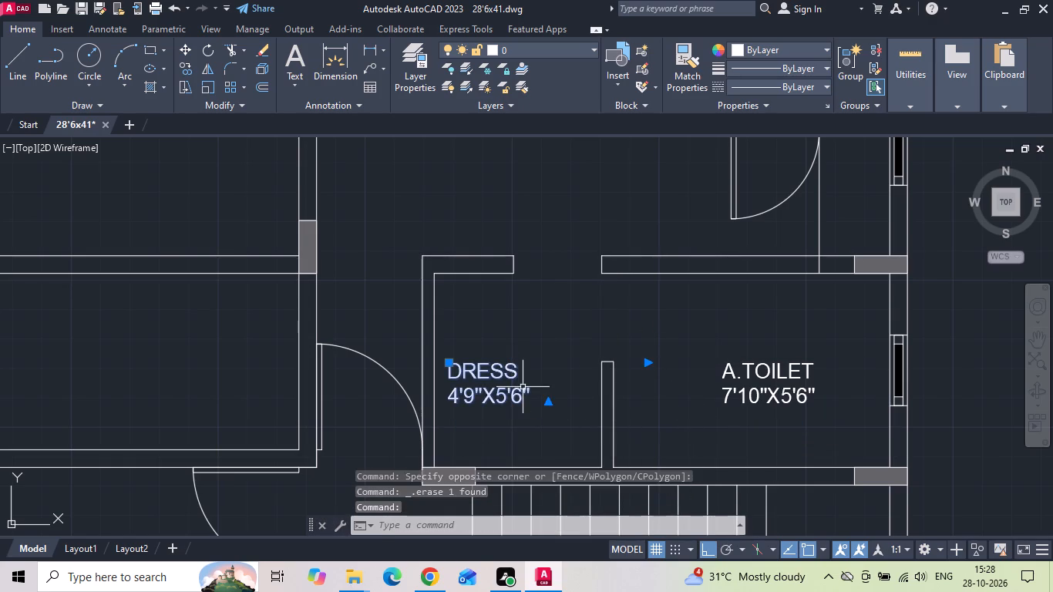
right_click(515, 374)
left_click(556, 284)
left_click_drag(697, 344, 707, 345)
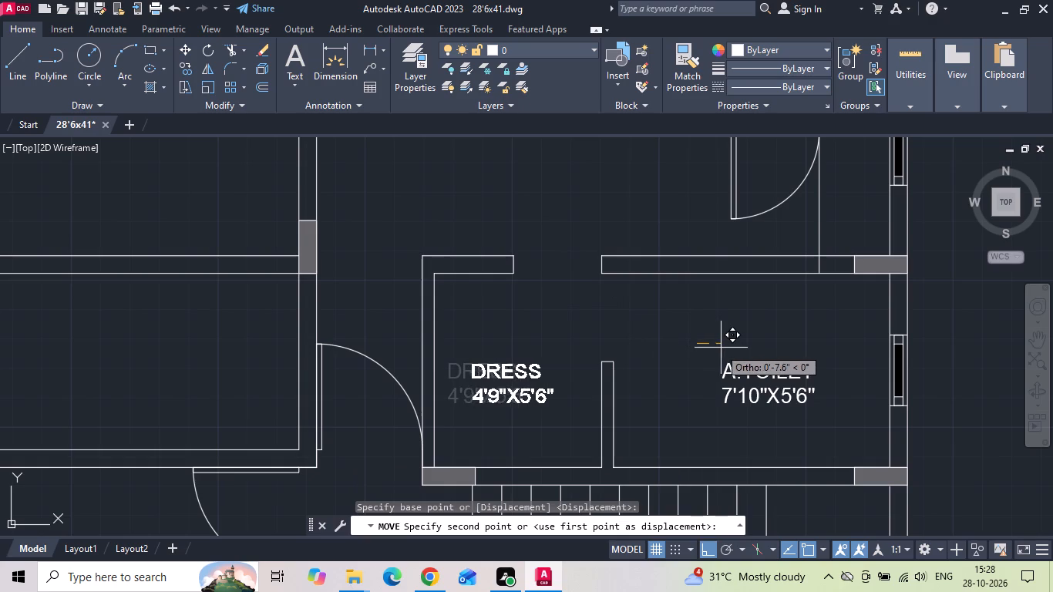
left_click(726, 348)
Rotate the toilet door block standing in M.BEDROOM a quarter turn counterclockwise, so its leaf lies horizontal.
scroll(565, 384, "down", 1)
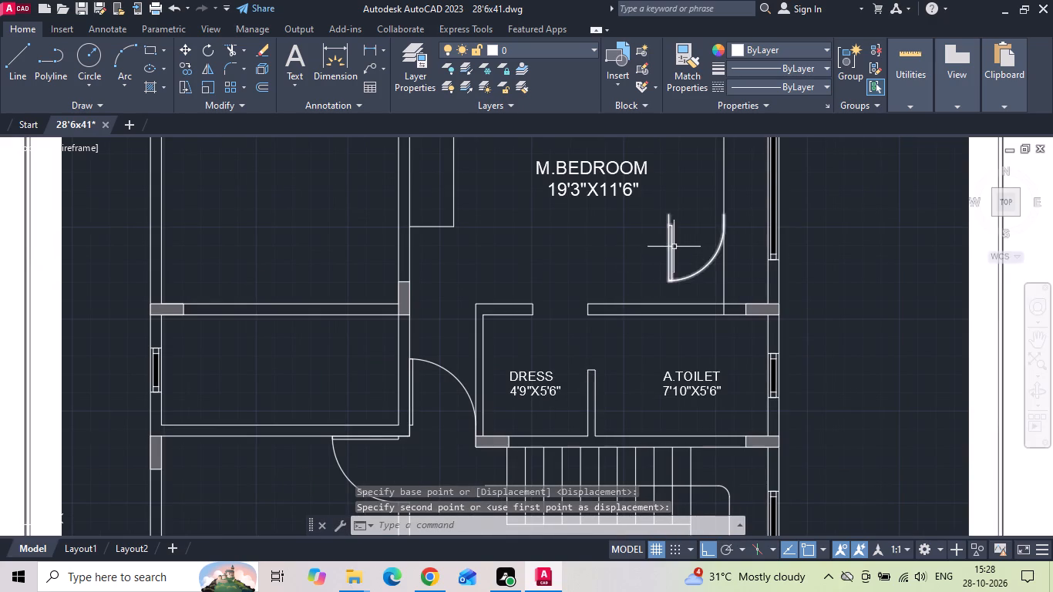
left_click(675, 247)
left_click(637, 253)
right_click(634, 253)
left_click(655, 324)
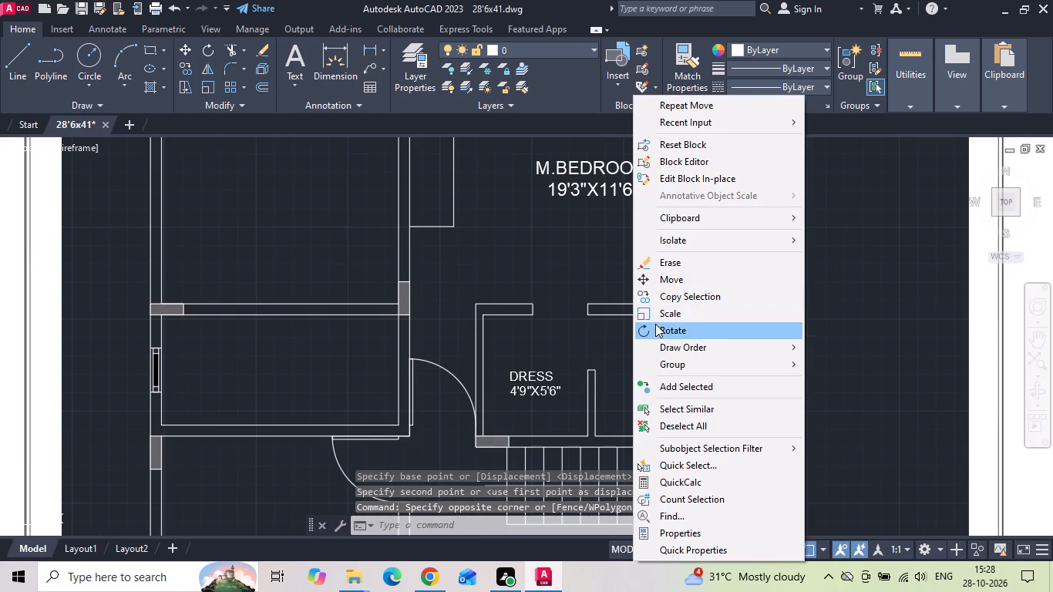
left_click(663, 260)
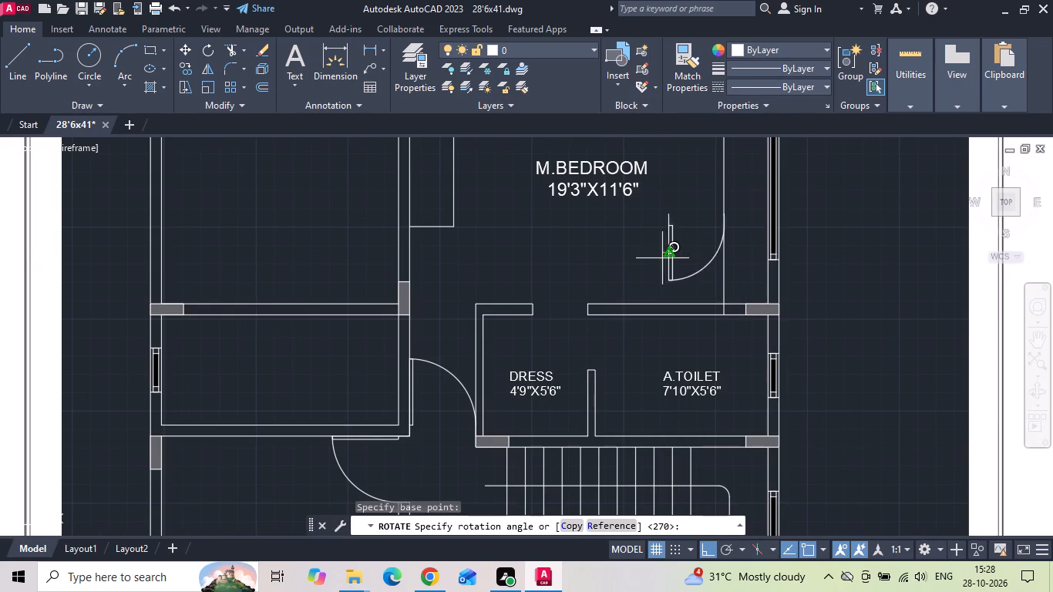
middle_click_drag(658, 260, 633, 308)
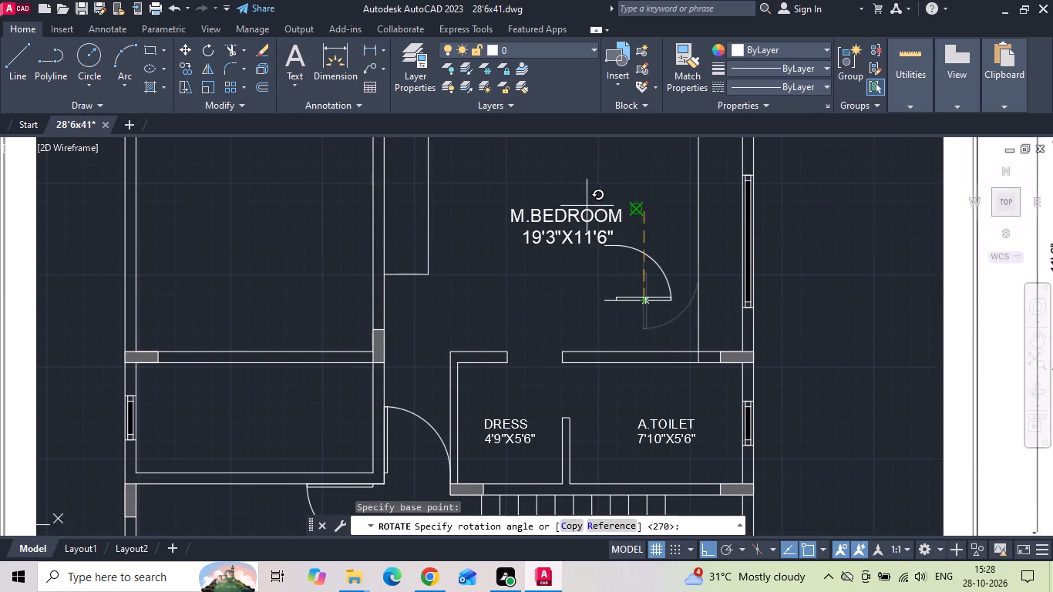
left_click(593, 176)
Mirror the rotated door about a horizontal line so it swings downward, deleting the source door.
left_click(637, 255)
left_click(635, 236)
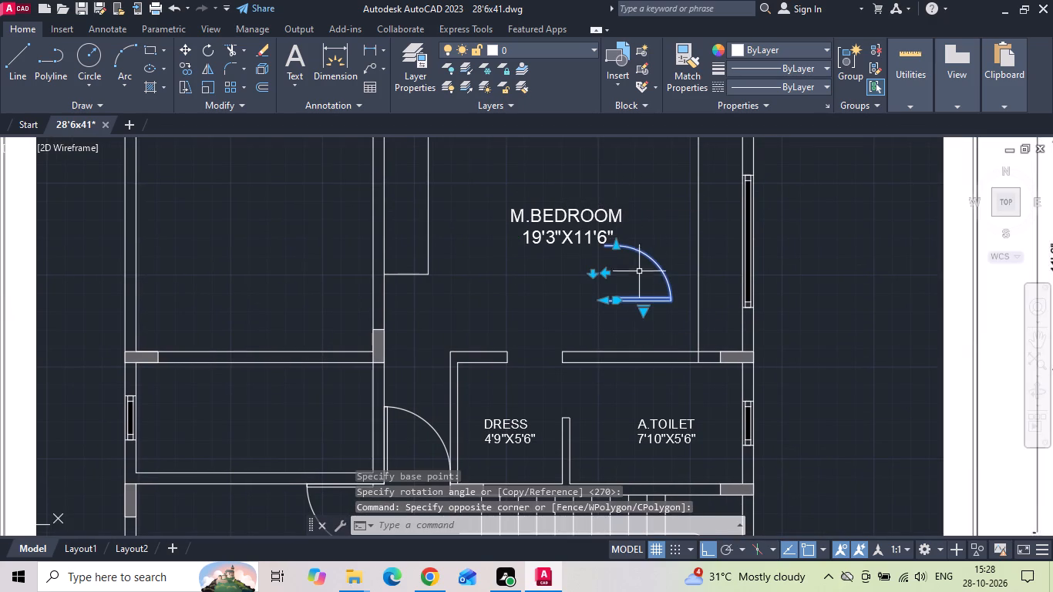
type("MI")
key("space")
scroll(644, 345, "up", 1)
left_click(537, 328)
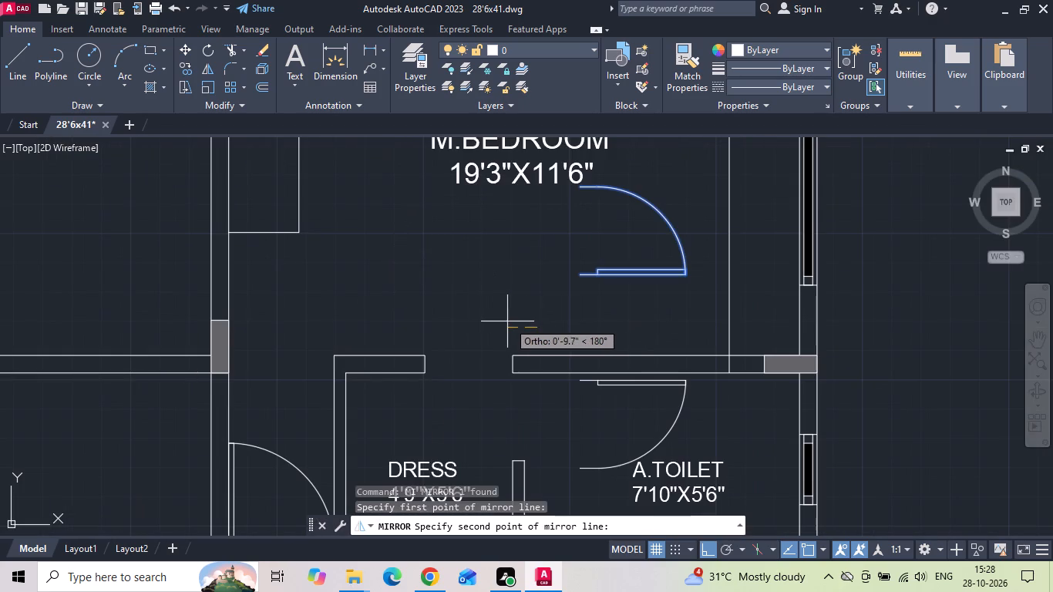
left_click(507, 321)
type("Y")
key("space")
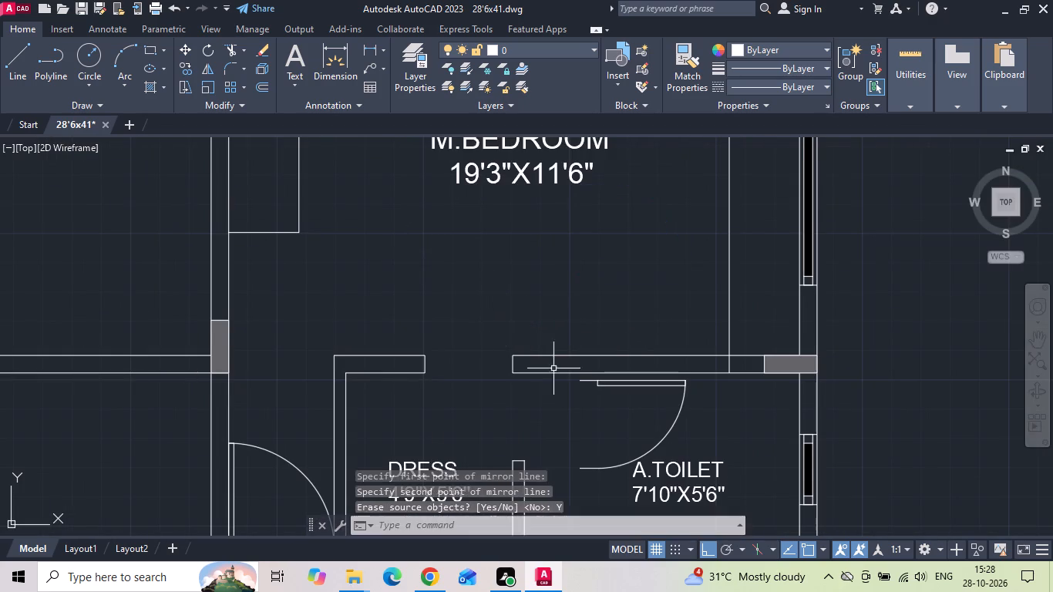
Move the mirrored door by its hinge-side frame end onto the upper wall's lower corner at the new A.TOILET partition opening.
middle_click_drag(621, 410, 622, 315)
scroll(624, 308, "up", 1)
left_click(609, 282)
right_click(487, 309)
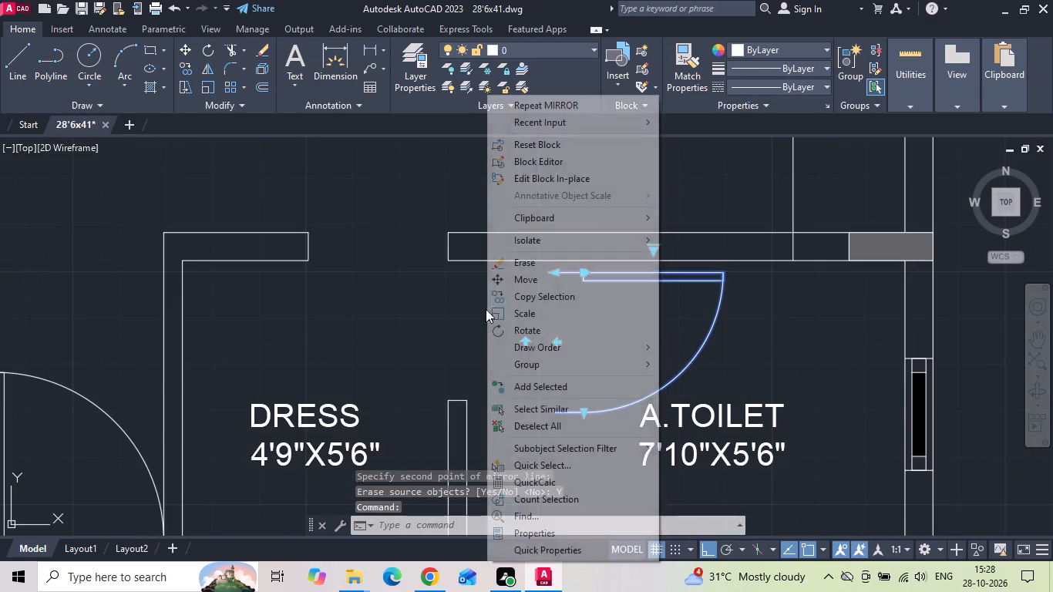
left_click(526, 278)
scroll(539, 274, "up", 1)
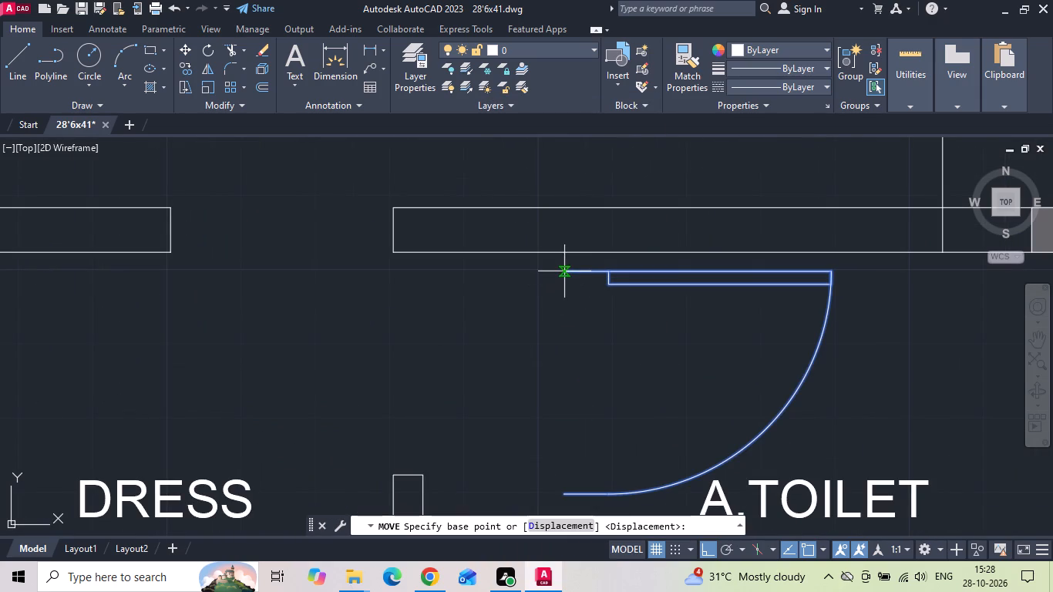
left_click(567, 271)
left_click(397, 254)
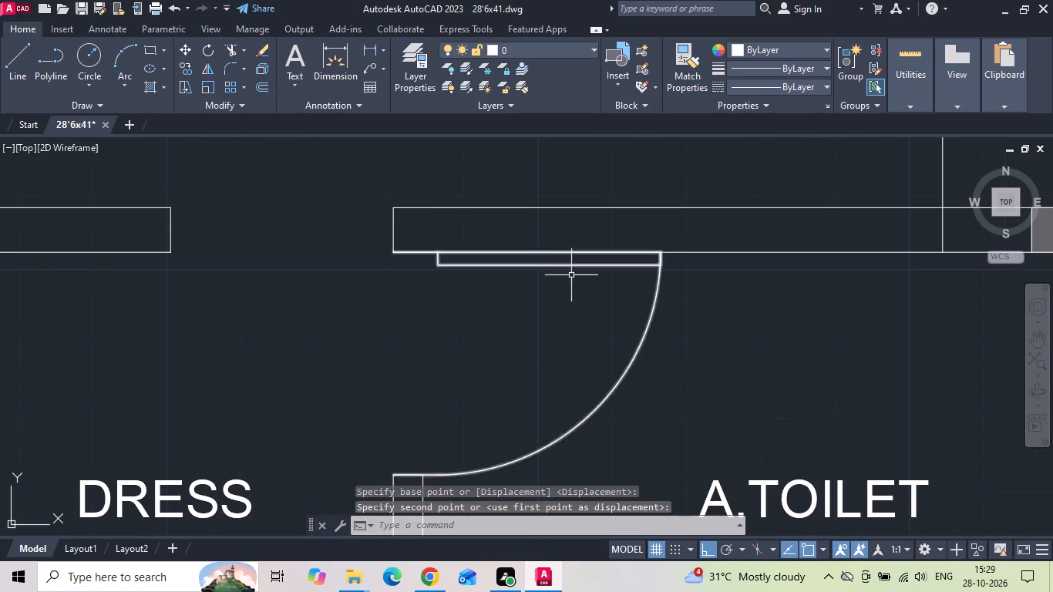
Save the drawing.
key("ctrl+s")
key("ctrl+s")
Check the distance from the outer wall to the D1 door opening along the 10'9"x5'6" TOILET's lower wall in the reference plan.
scroll(577, 276, "down", 3, "ctrl")
scroll(583, 281, "down", 1)
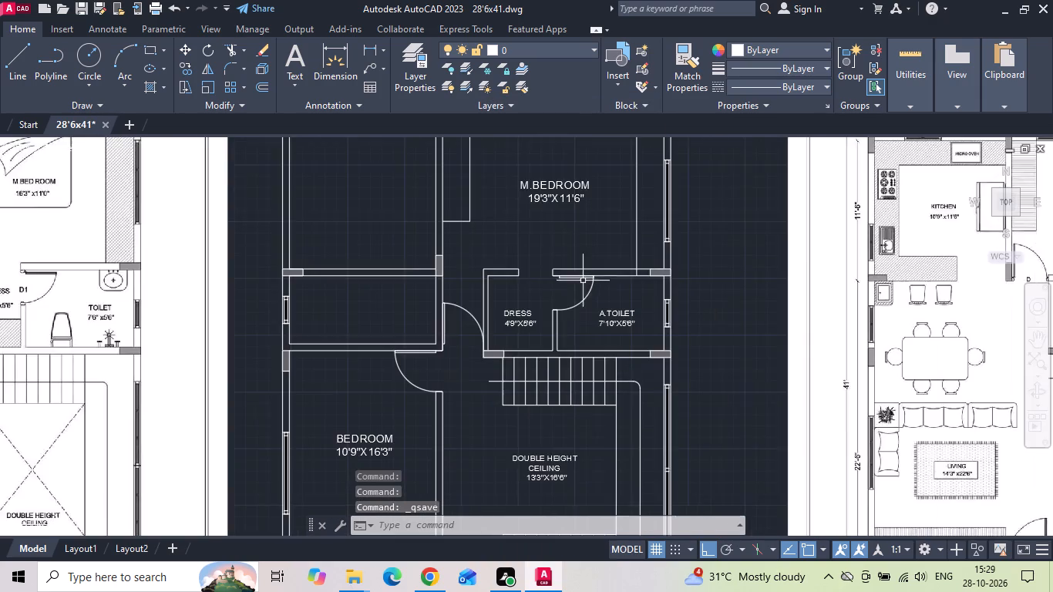
middle_click_drag(553, 294, 681, 264)
scroll(675, 274, "down", 1)
scroll(214, 291, "up", 2)
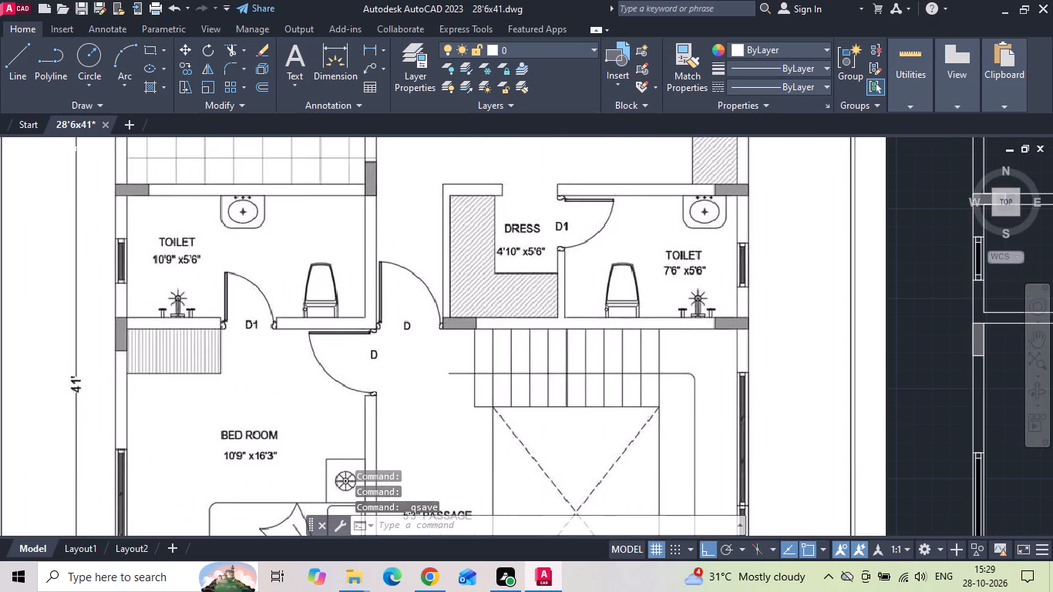
left_click(364, 49)
scroll(105, 323, "up", 2)
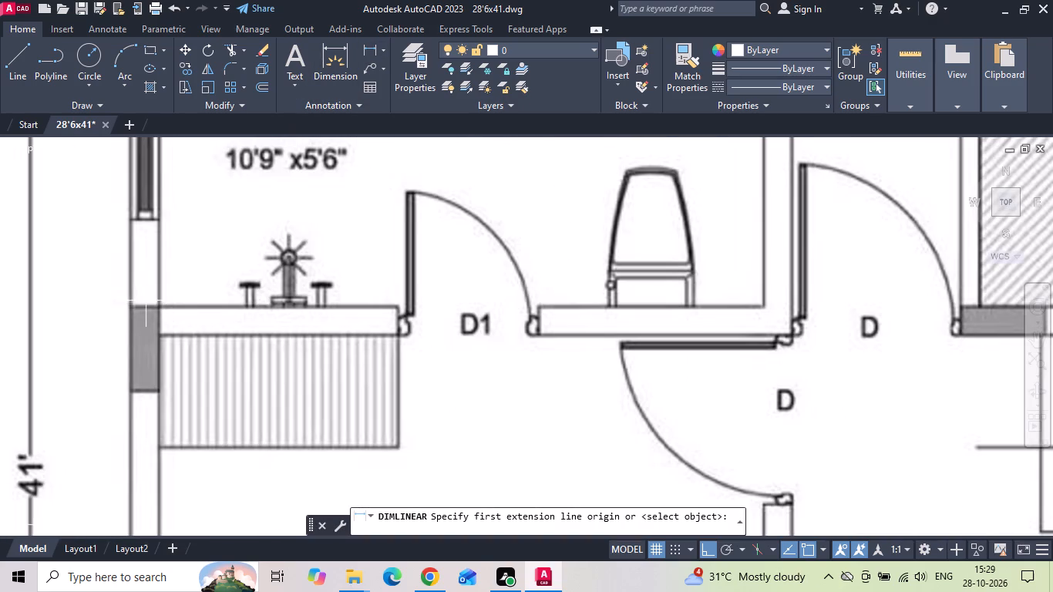
left_click(159, 306)
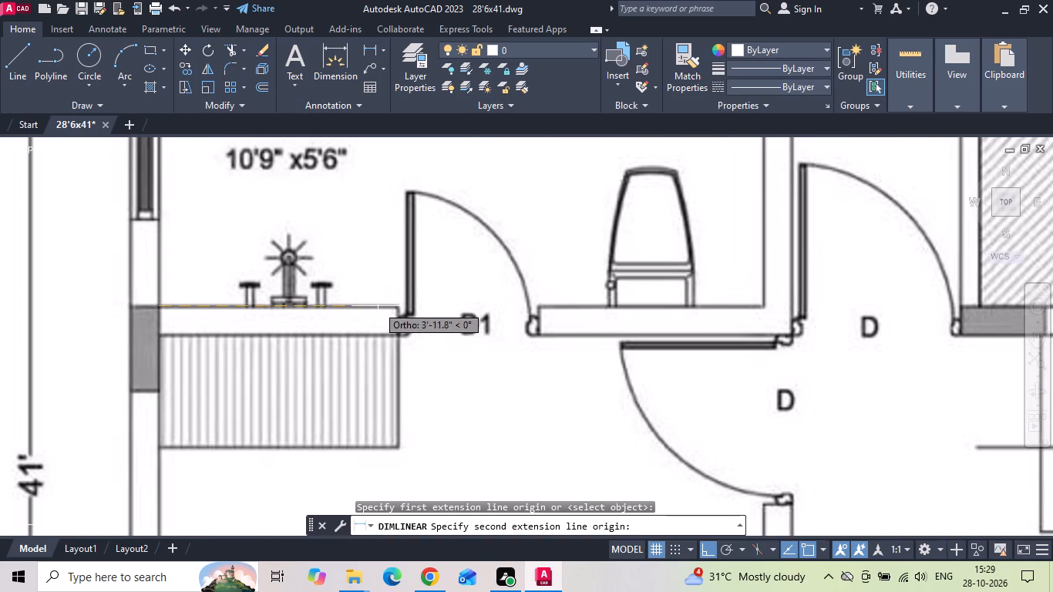
key("Escape")
scroll(209, 326, "down", 3)
scroll(275, 348, "down", 2)
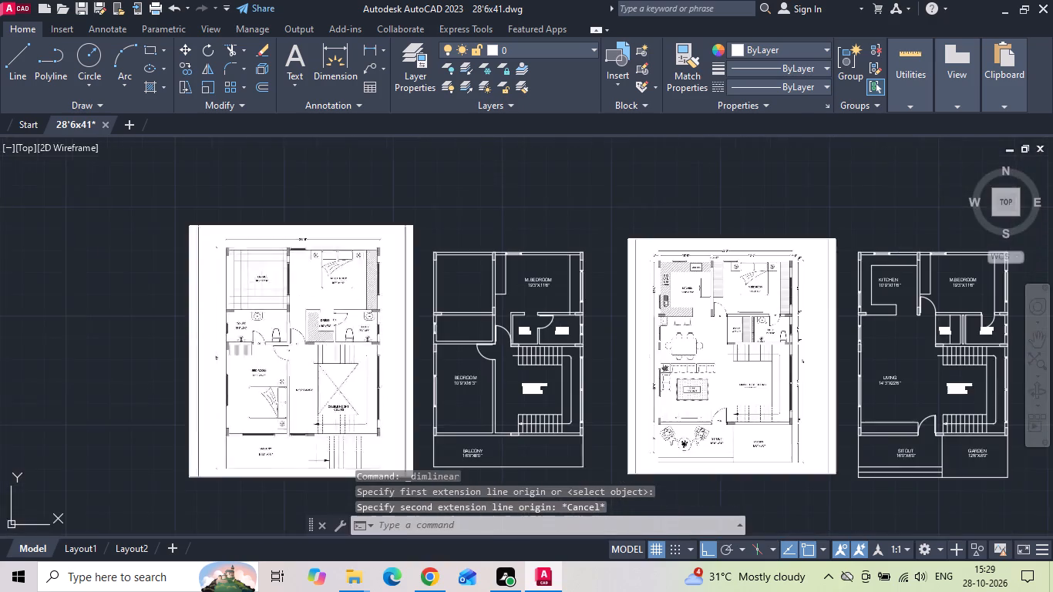
Copy the inner face line of the outer wall 4'6" into the unlabelled toilet to mark the door opening's first jamb.
scroll(369, 342, "up", 3)
scroll(654, 328, "up", 2)
middle_click_drag(644, 325, 541, 345)
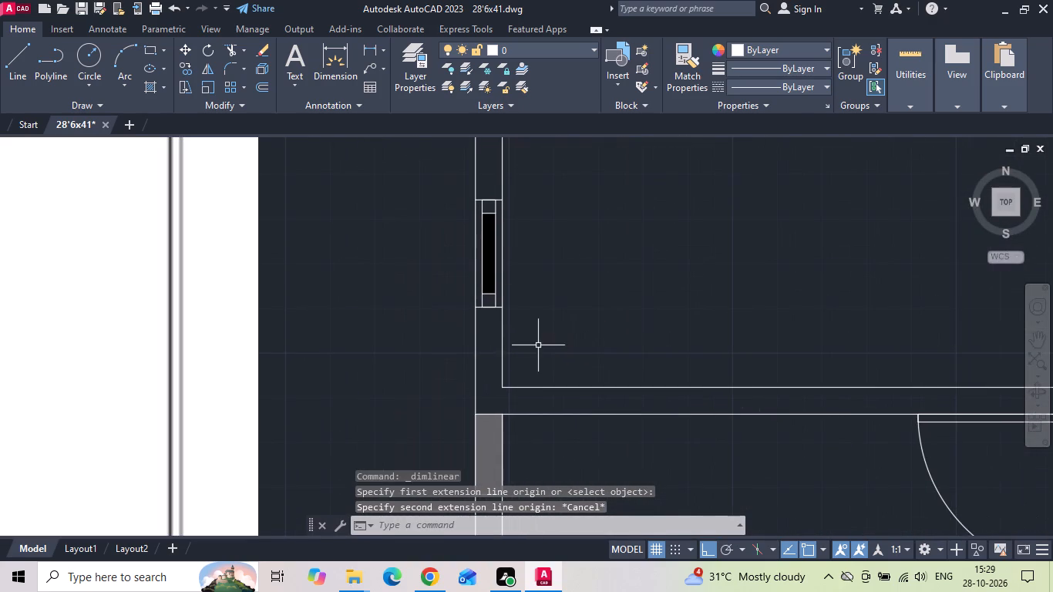
left_click_drag(532, 351, 511, 356)
left_click(486, 355)
right_click(569, 299)
left_click(626, 293)
left_click_drag(611, 328, 665, 327)
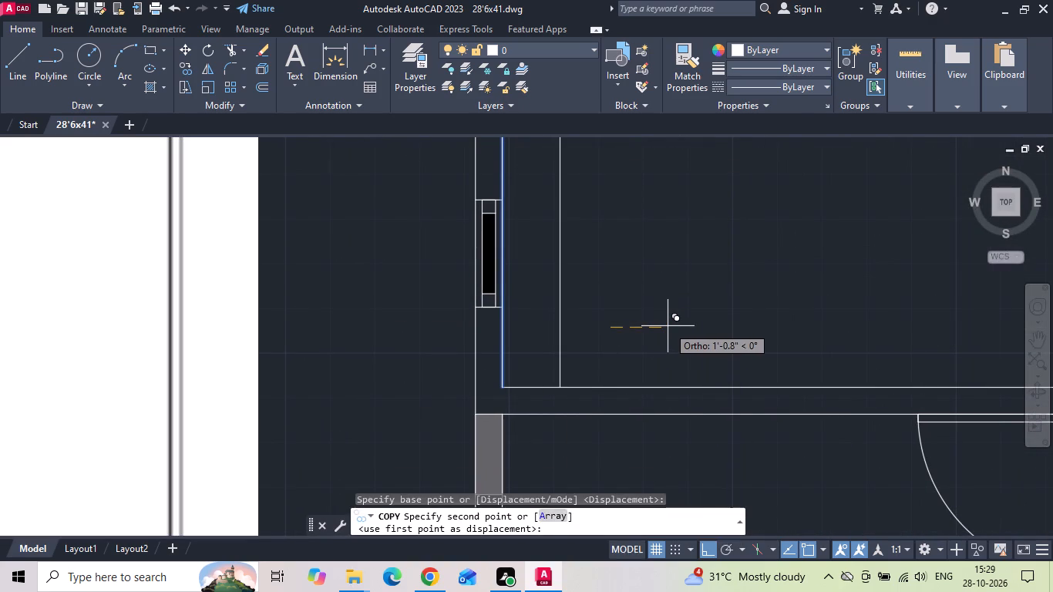
type("4'6")
key("Return")
key("Escape")
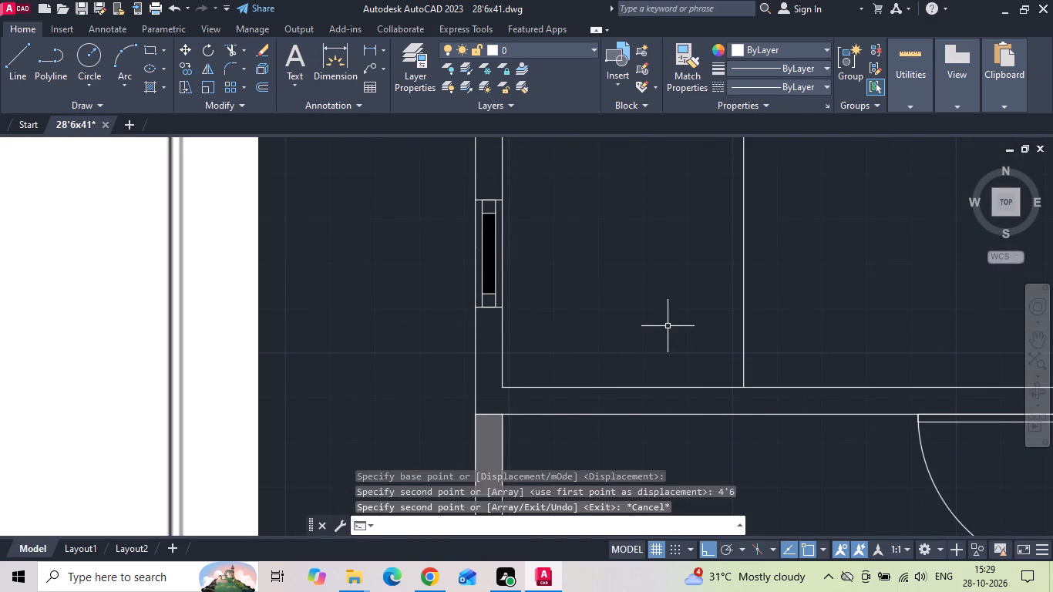
Offset the copied jamb line 2'6" toward the passage to mark the other side of the toilet door opening.
type("O")
key("space")
type("2'")
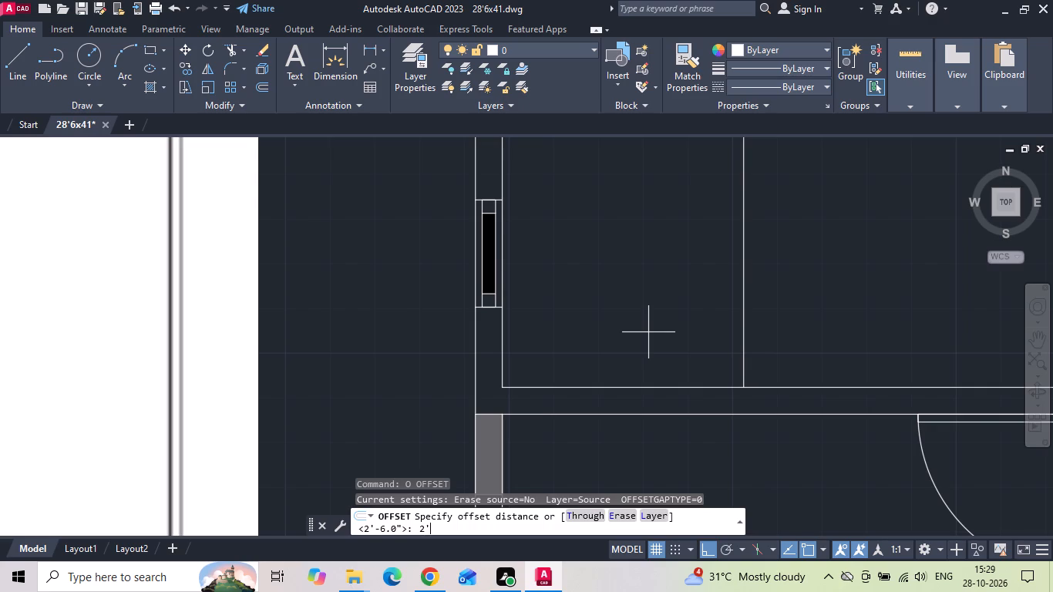
type("6")
key("space")
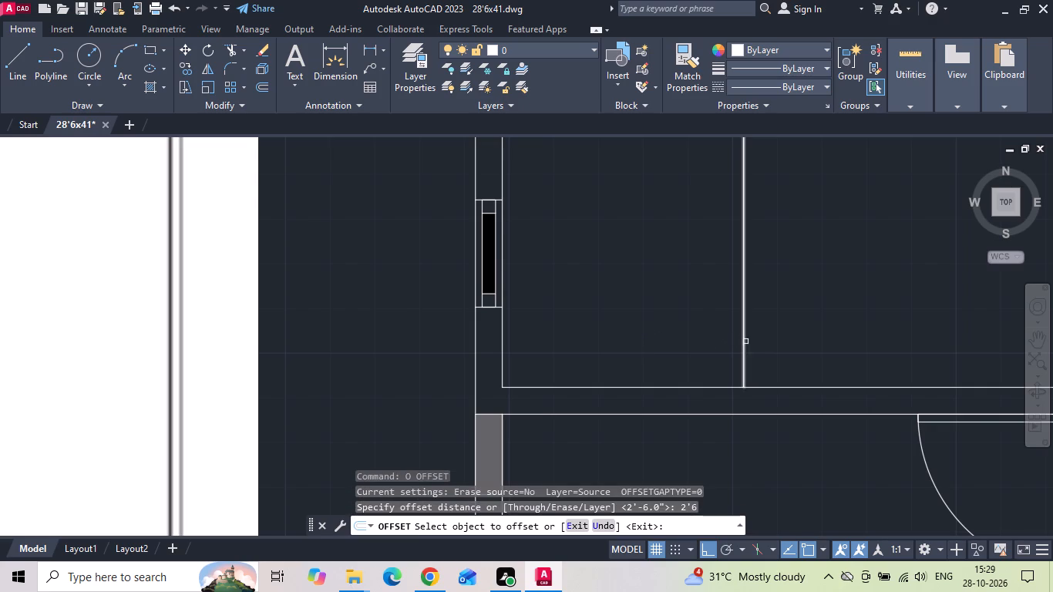
left_click(745, 341)
left_click(789, 337)
middle_click_drag(782, 340, 693, 326)
key("Escape")
Extend both jamb lines through the toilet's lower wall to its outer face.
type("EX")
key("space")
left_click_drag(599, 338, 599, 339)
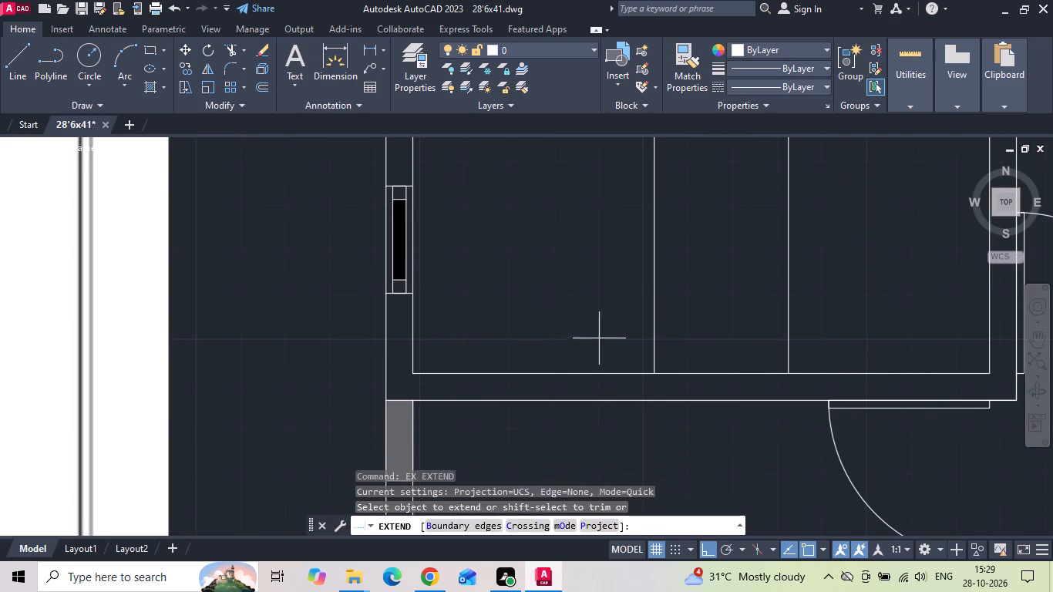
left_click_drag(599, 339, 827, 319)
key("t")
key("r")
key("Escape")
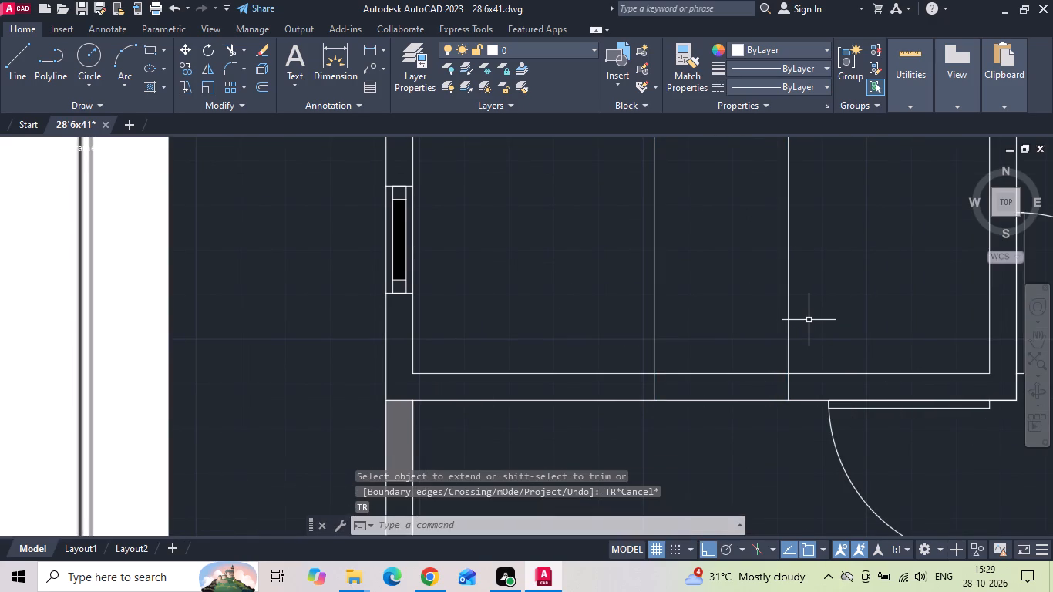
Trim the wall lines between the jambs and the excess jamb lines above to open the toilet doorway.
type("TR")
key("space")
left_click_drag(809, 318, 718, 415)
scroll(614, 290, "down", 2)
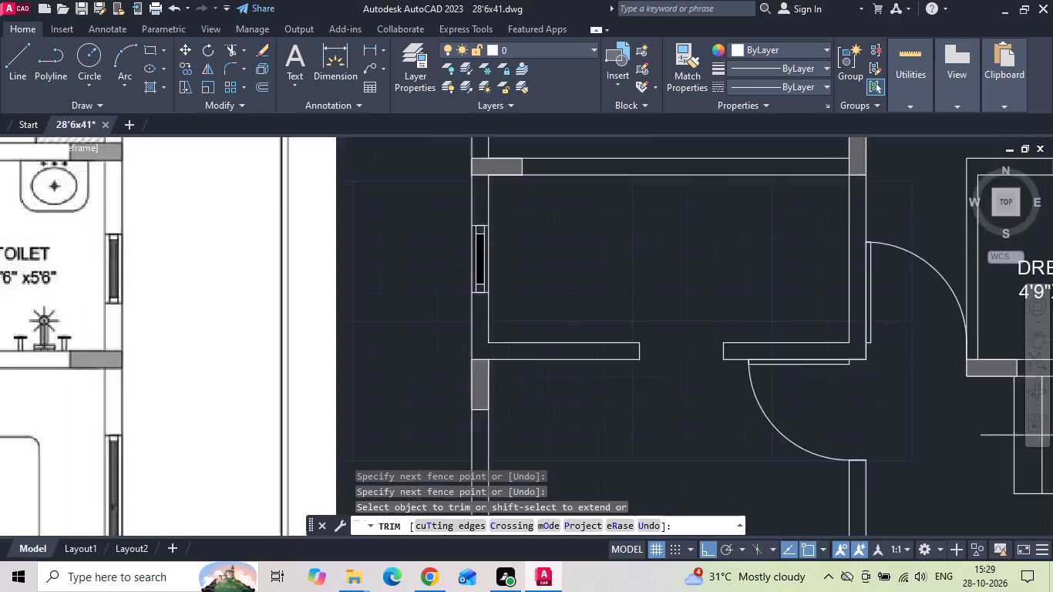
scroll(602, 288, "down", 1)
key("Escape")
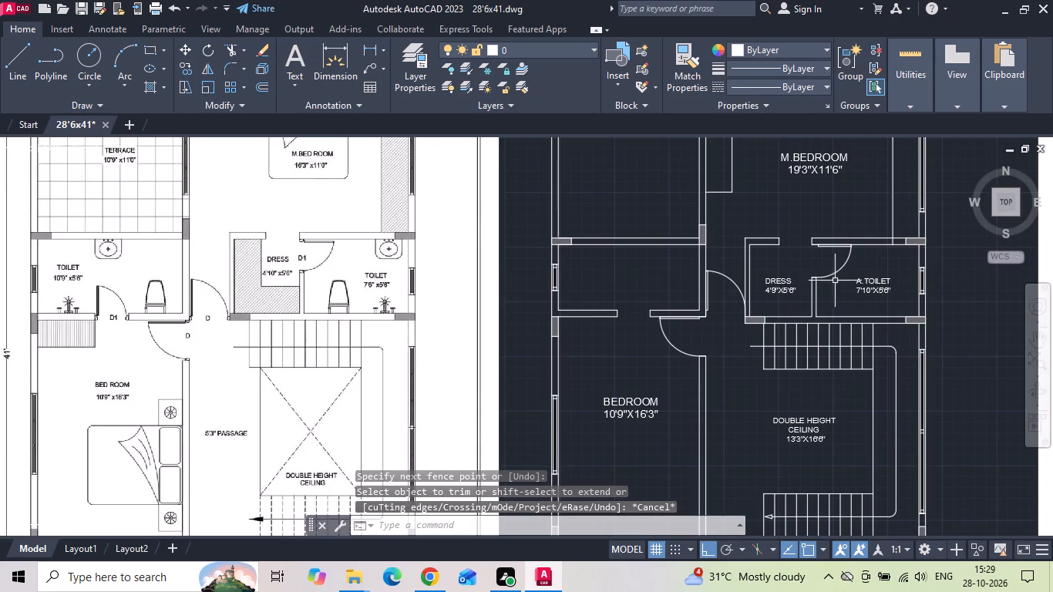
Copy the A.TOILET door into the unlabelled toilet above BEDROOM.
left_click(837, 277)
left_click(829, 262)
right_click(829, 262)
left_click(845, 297)
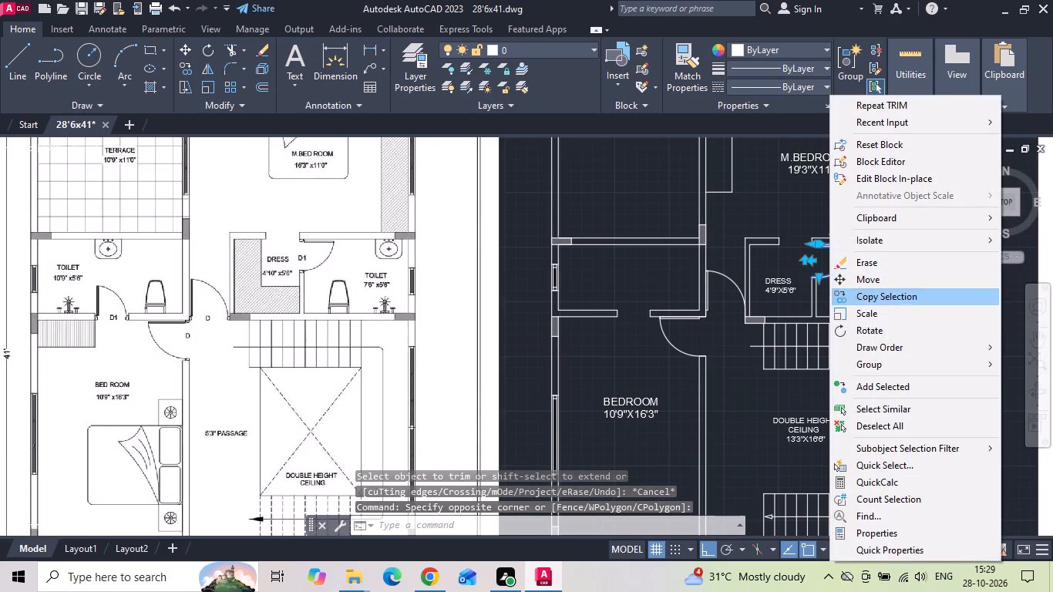
left_click_drag(835, 255, 819, 261)
scroll(656, 294, "up", 2)
left_click(607, 297)
key("Escape")
Rotate the copied door 90° so its leaf stands vertical and it swings up into the toilet.
left_click(578, 271)
left_click(541, 240)
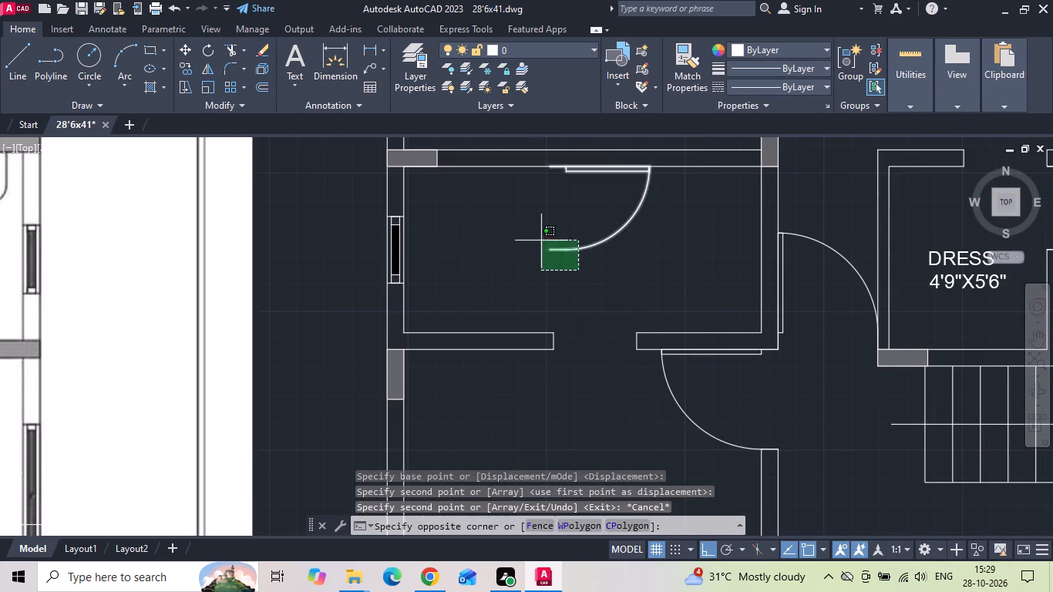
right_click(540, 240)
left_click(574, 325)
left_click_drag(587, 305, 587, 298)
left_click(587, 278)
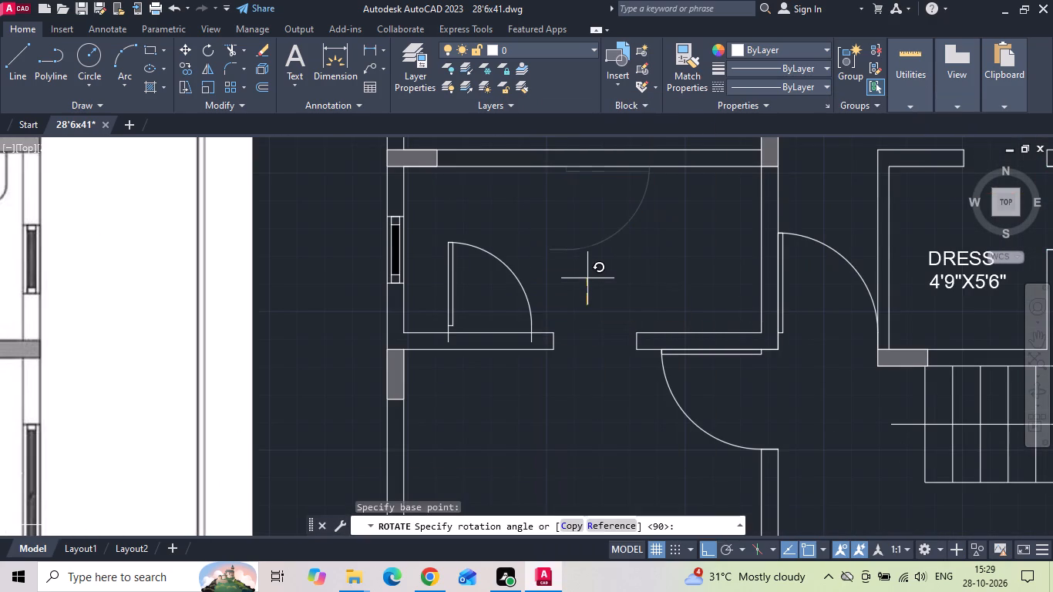
Move the rotated door by its hinge-side frame end onto the lower corner of the new opening's outer-wall-side jamb.
left_click_drag(553, 295, 543, 297)
left_click(493, 298)
right_click(492, 298)
left_click_drag(520, 278, 519, 286)
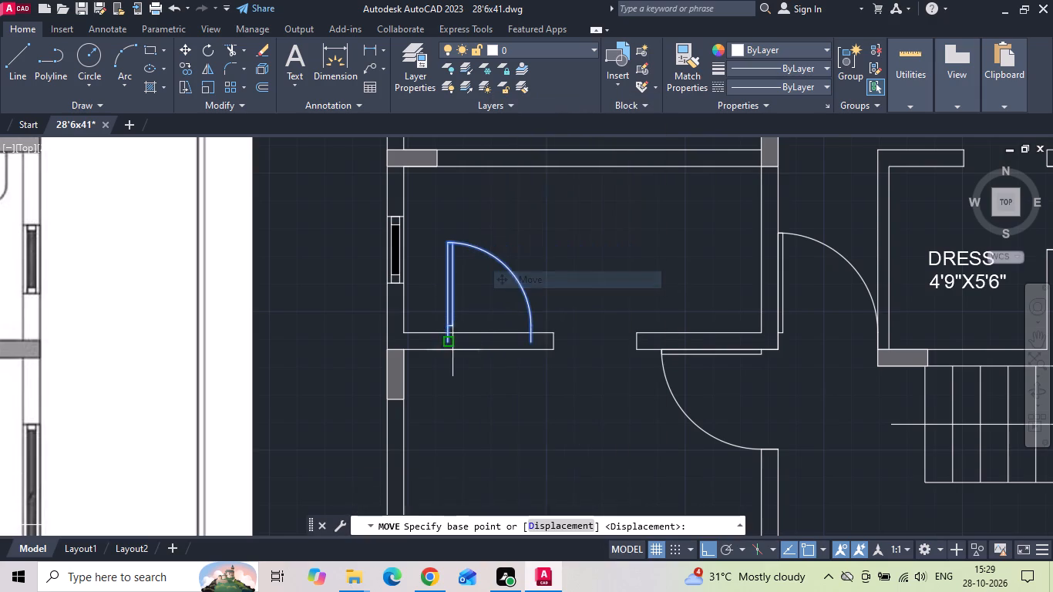
scroll(452, 350, "up", 2)
left_click_drag(437, 328, 449, 330)
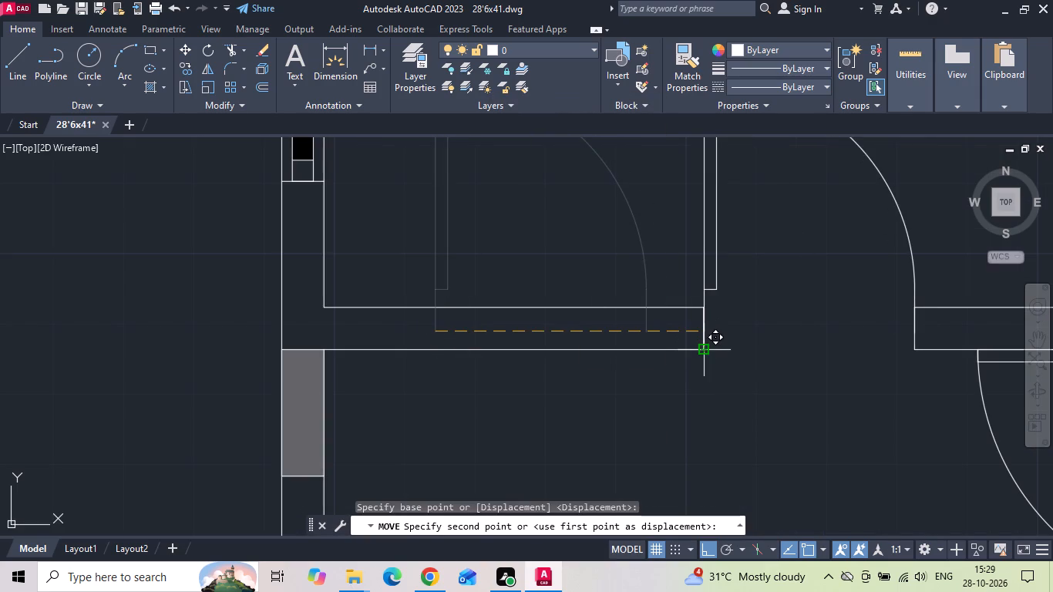
left_click(705, 348)
scroll(550, 339, "down", 2)
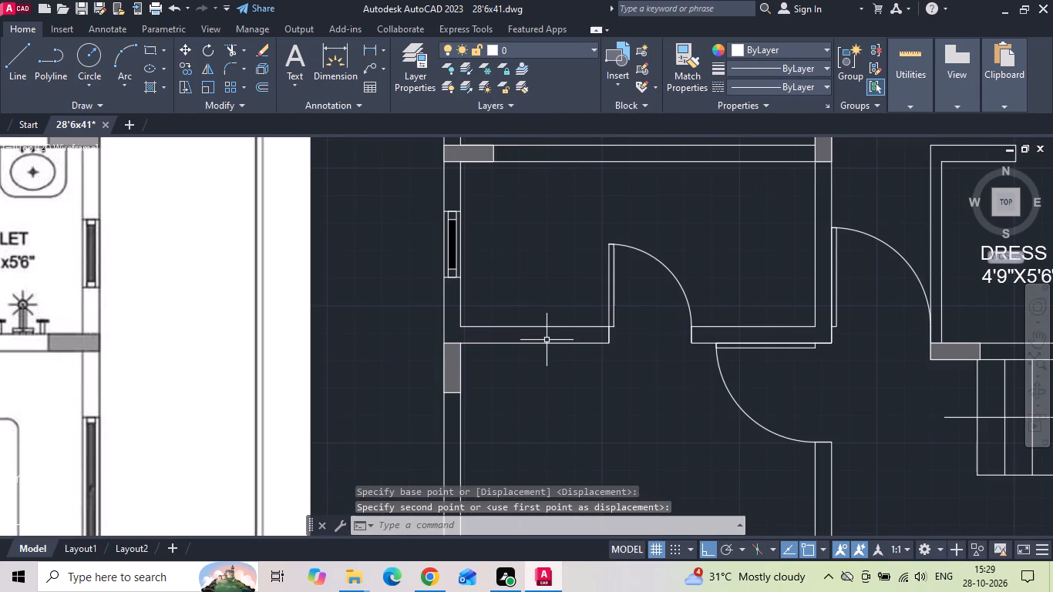
scroll(547, 340, "down", 1)
Copy the A.TOILET 7'10"X5'6" label into the toilet above BEDROOM.
middle_click_drag(812, 325, 634, 345)
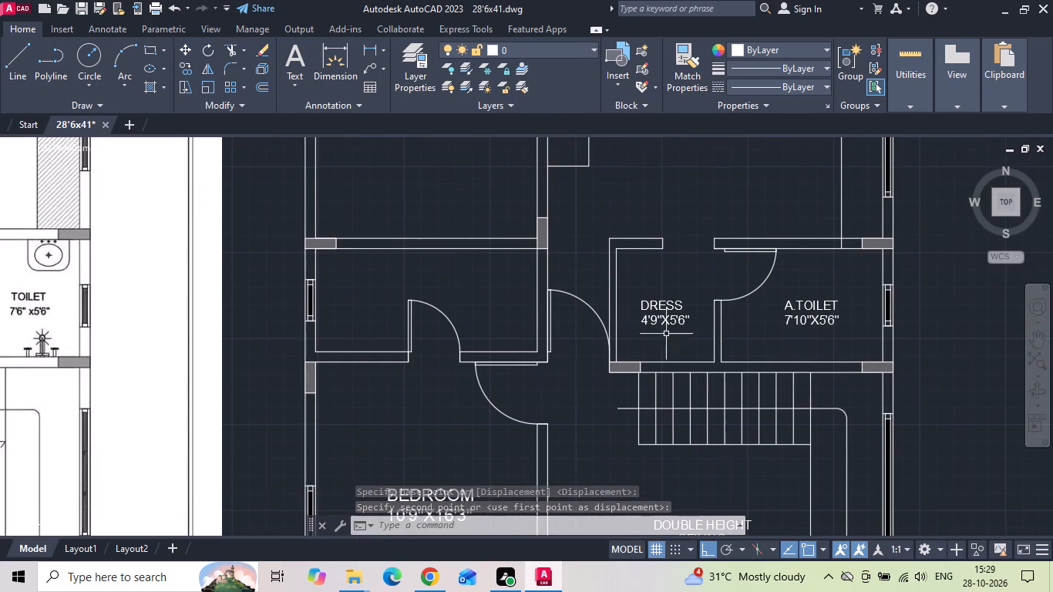
left_click(811, 313)
left_click(809, 301)
right_click(809, 301)
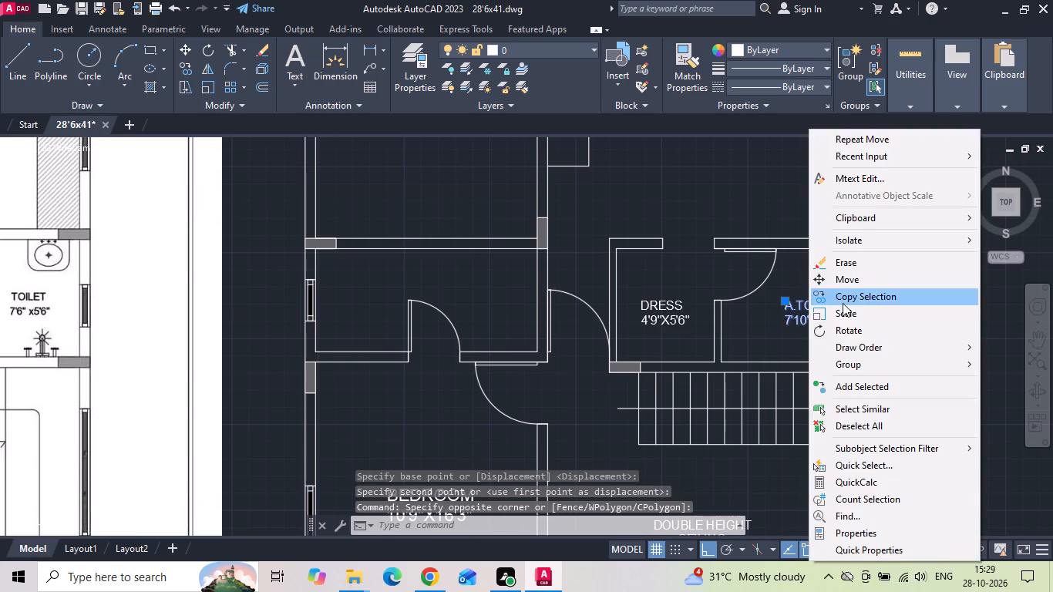
left_click(843, 302)
left_click_drag(807, 311, 788, 315)
left_click(388, 323)
key("Escape")
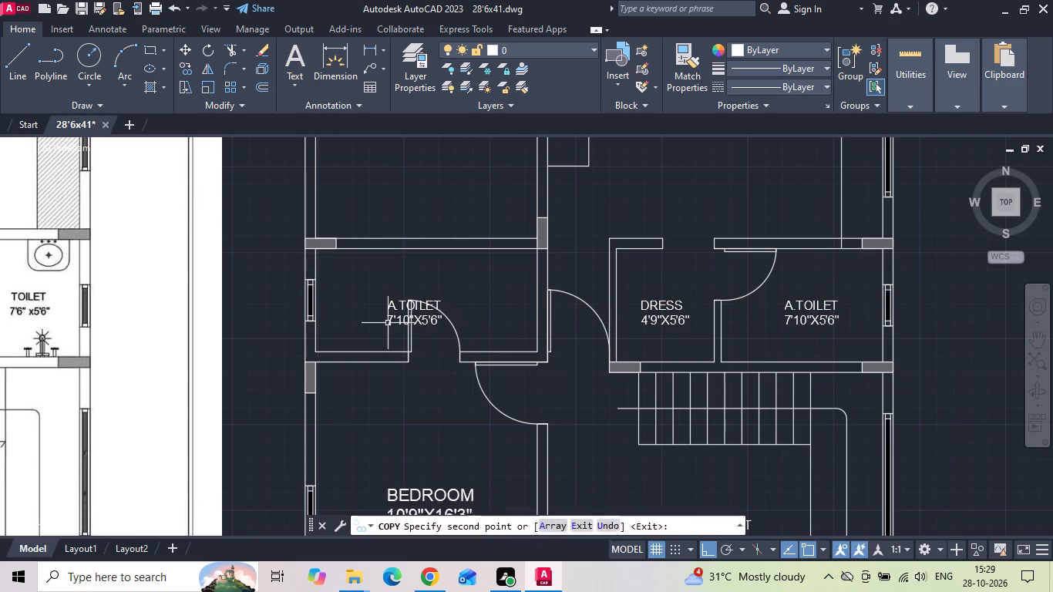
Move the DRESS label and both A.TOILET labels straight up by about 7 inches together.
left_click(388, 320)
left_click(644, 325)
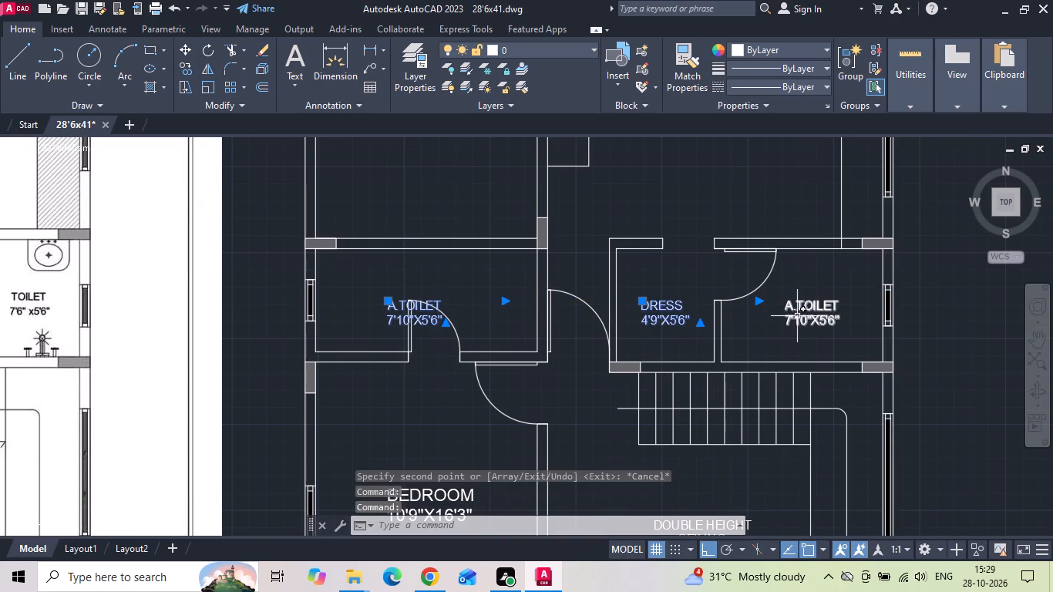
left_click(797, 315)
right_click(797, 315)
left_click(854, 301)
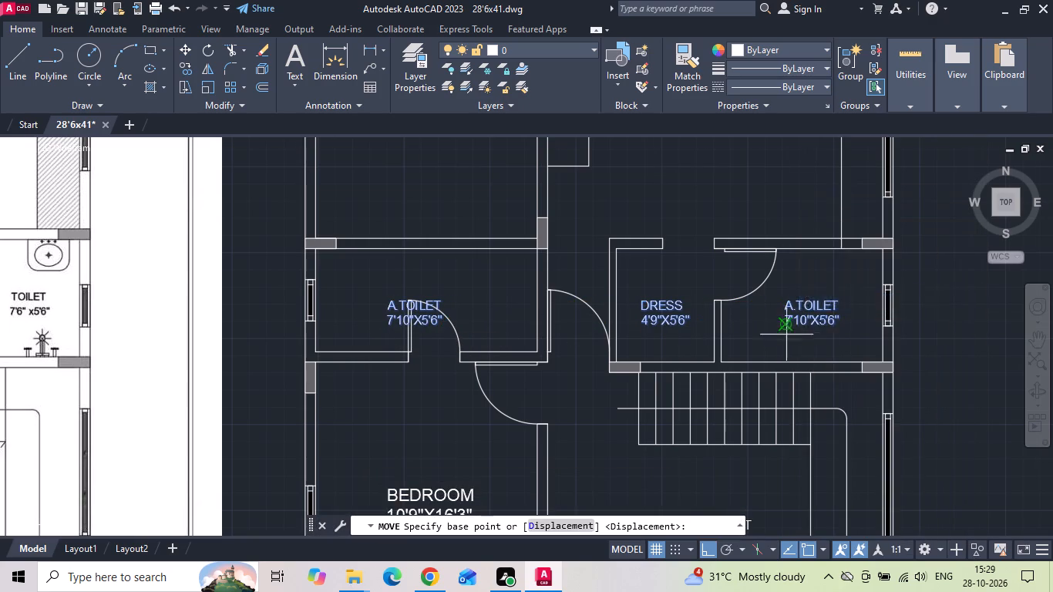
scroll(766, 337, "up", 1)
left_click(761, 337)
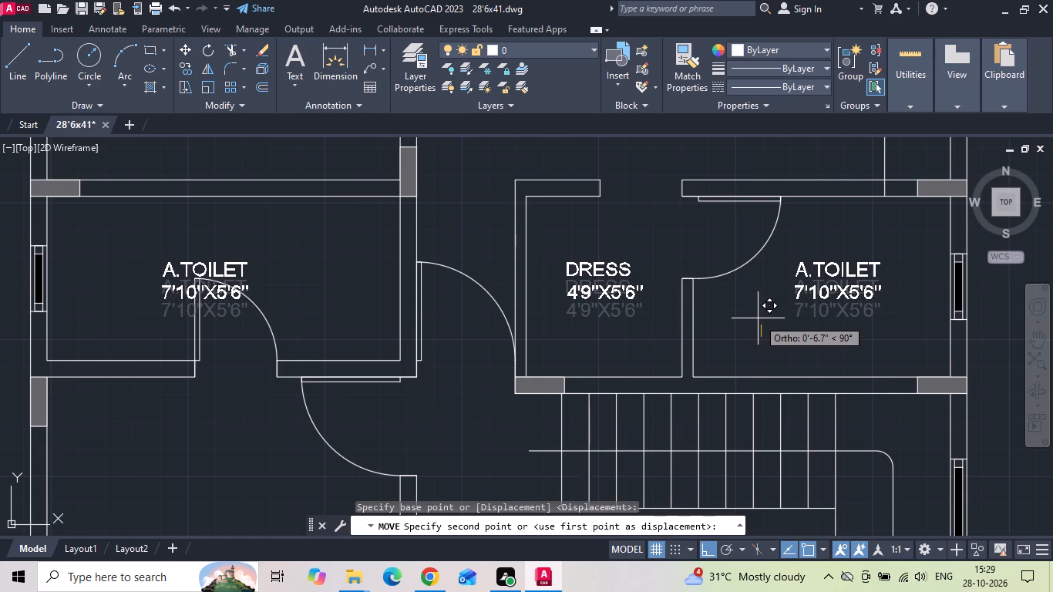
left_click(758, 316)
Reposition the copied A.TOILET label above the new door's swing and closer to the middle of the toilet.
left_click(227, 271)
right_click(226, 271)
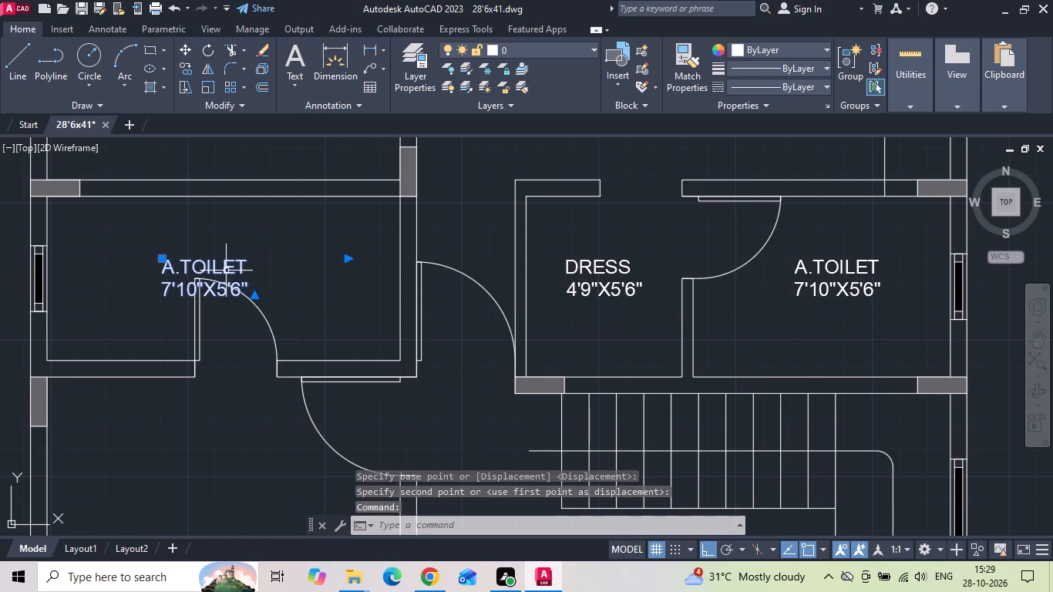
left_click(239, 280)
left_click(298, 274)
left_click(304, 240)
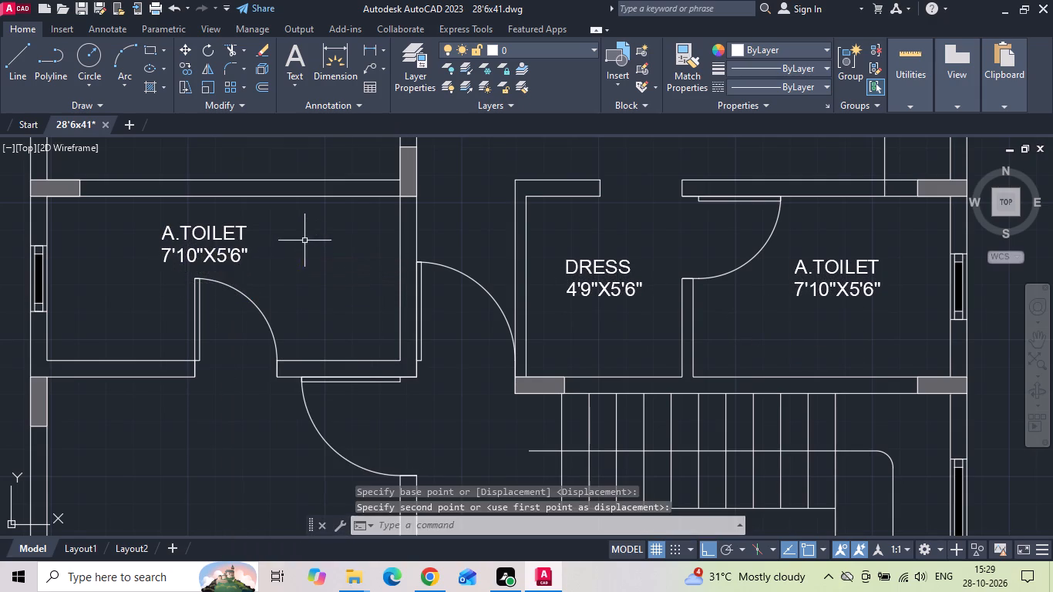
left_click_drag(272, 252, 227, 253)
left_click(195, 253)
right_click(195, 253)
left_click(226, 285)
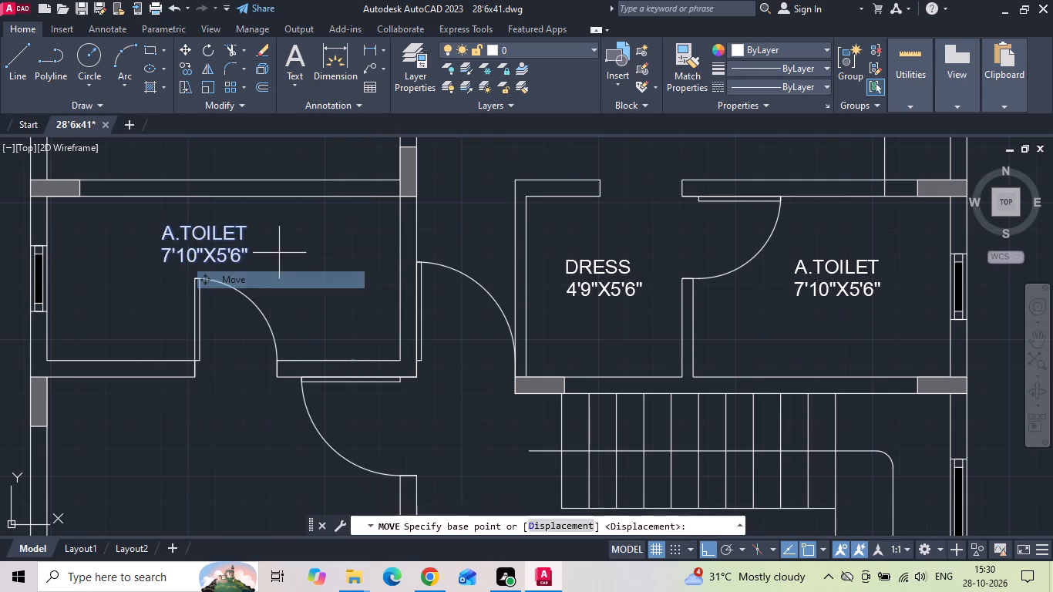
left_click(281, 252)
left_click(308, 249)
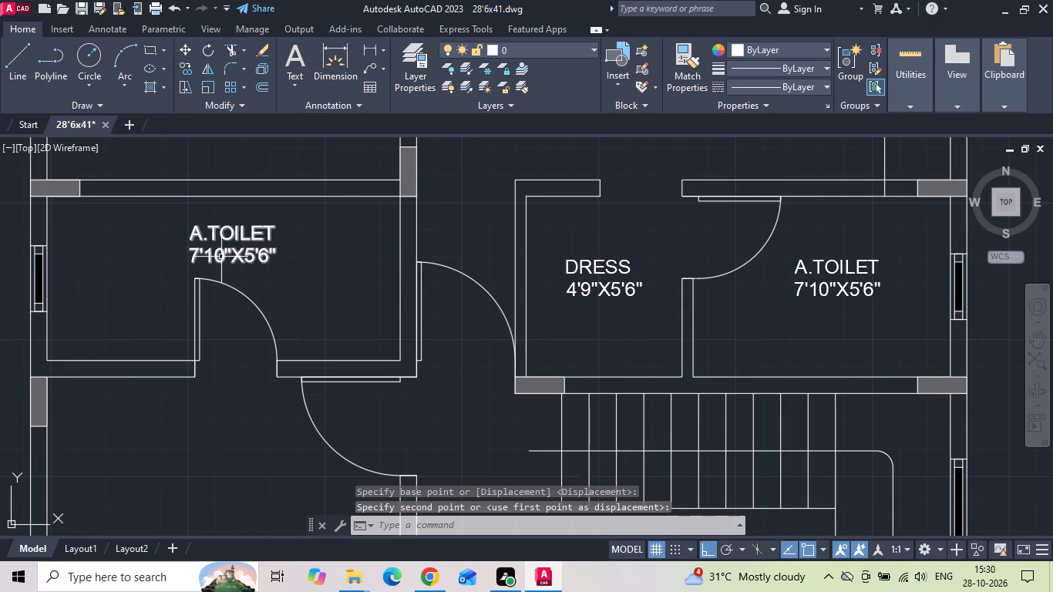
Change the size in the copied A.TOILET label to 10'9"X5'6".
middle_click_drag(220, 256, 340, 205)
scroll(341, 213, "down", 1)
scroll(338, 205, "up", 2)
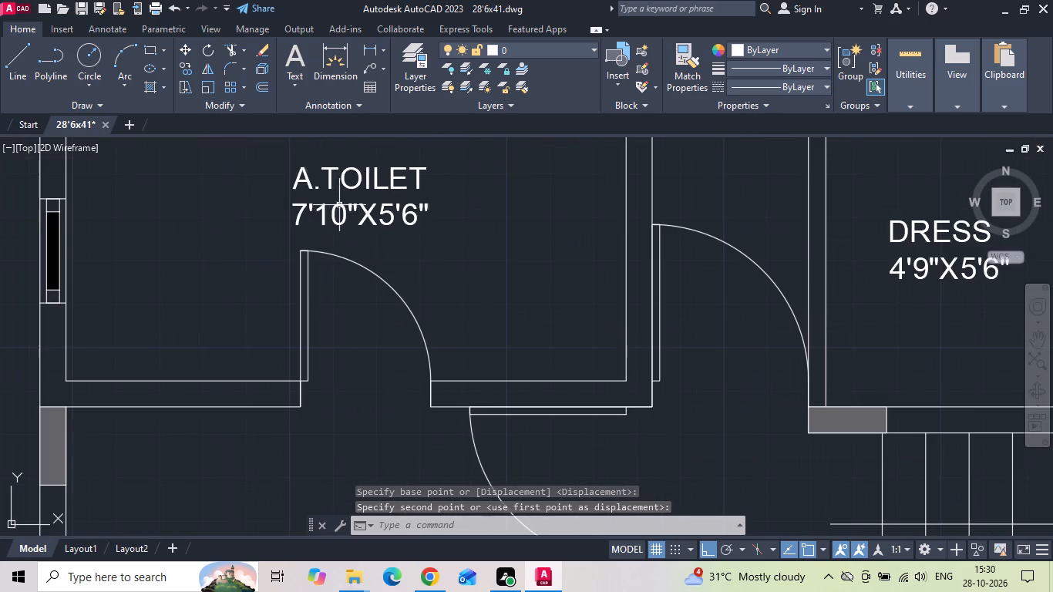
double_click(345, 214)
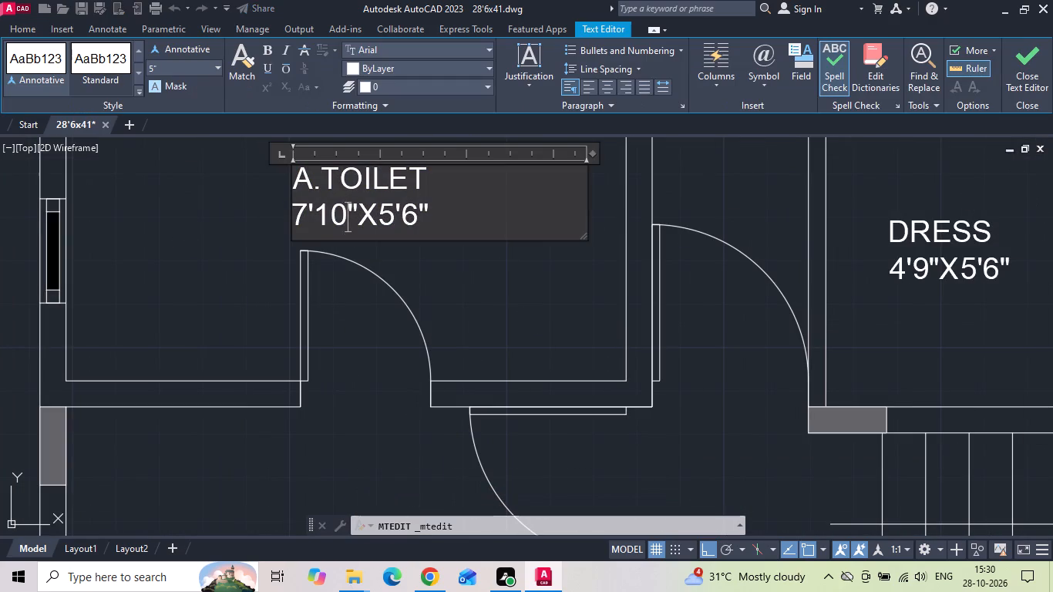
key("BackSpace")
key("BackSpace")
key("9")
left_click(306, 215)
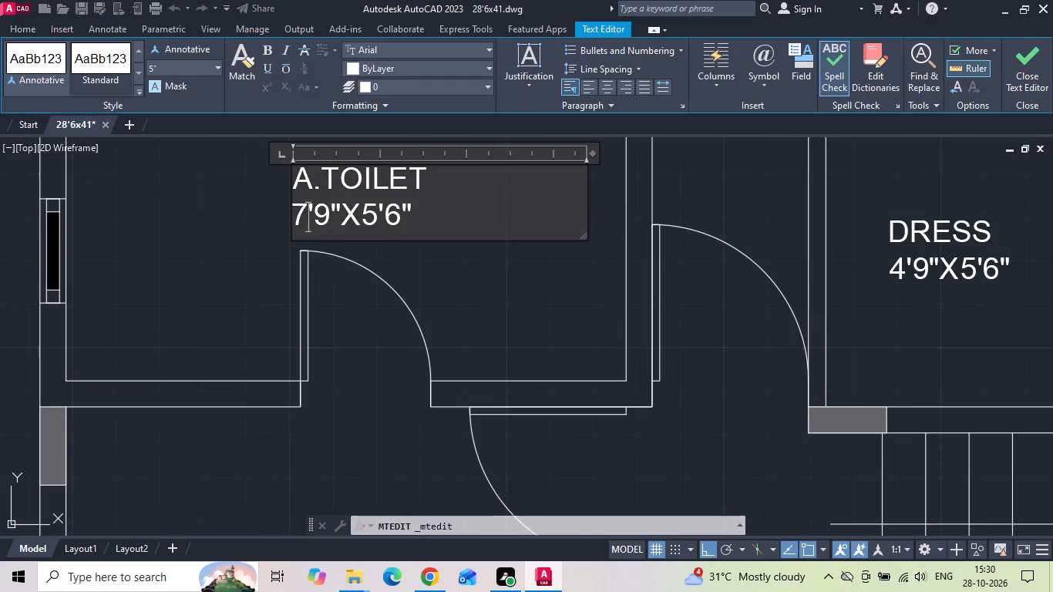
key("BackSpace")
type("10")
scroll(365, 229, "down", 2)
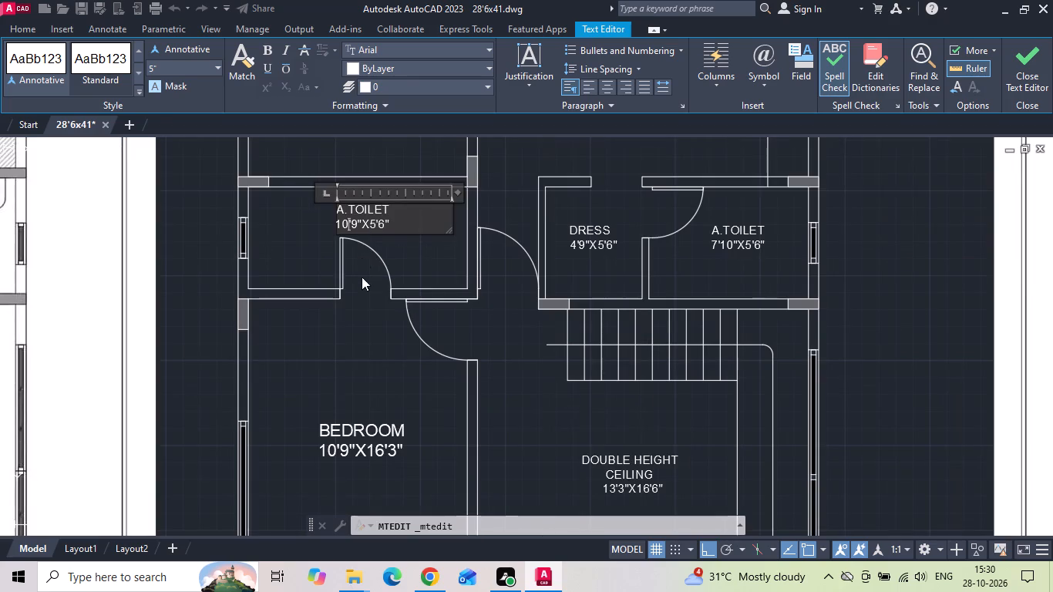
left_click(361, 345)
Offset the toilet's lower wall face 2' down into the BEDROOM, on the outer-wall side of the toilet door.
scroll(448, 303, "down", 2)
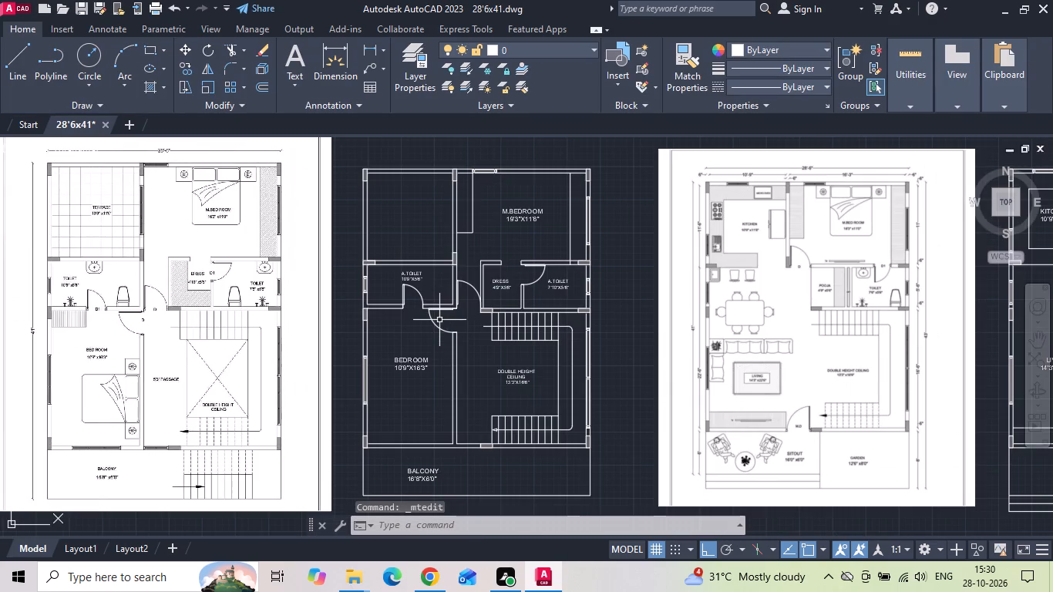
scroll(396, 323, "up", 3)
scroll(318, 307, "up", 1)
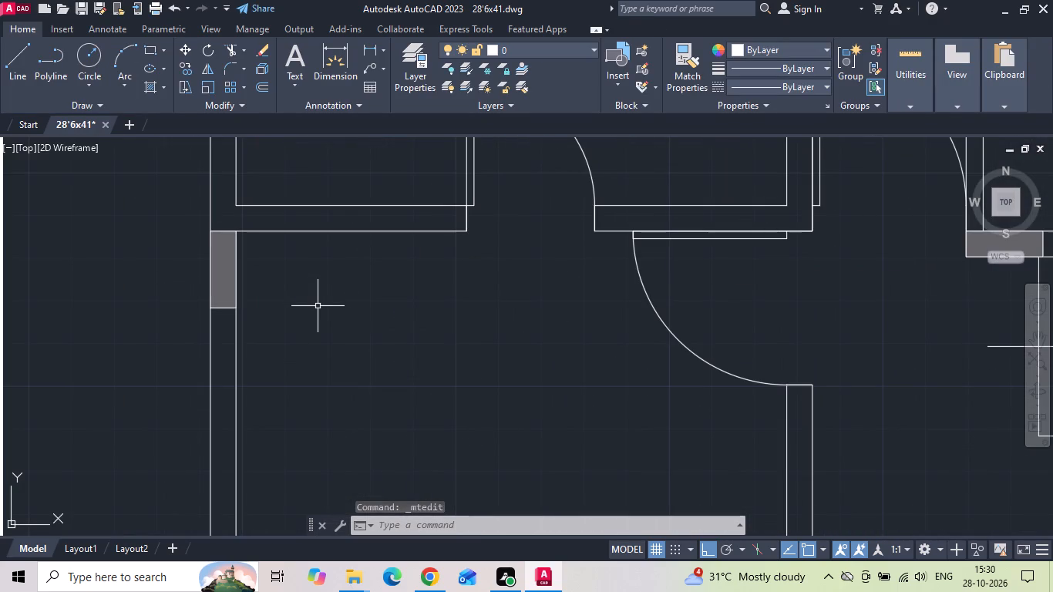
key("o")
key("space")
key("2")
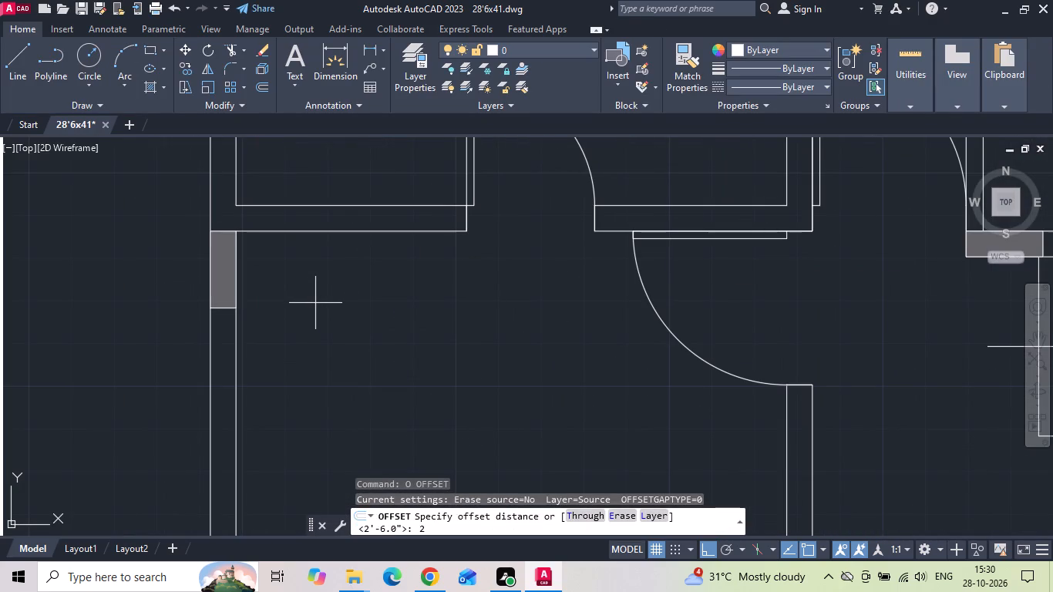
key("apostrophe")
key("Return")
left_click_drag(330, 230, 328, 237)
left_click(320, 299)
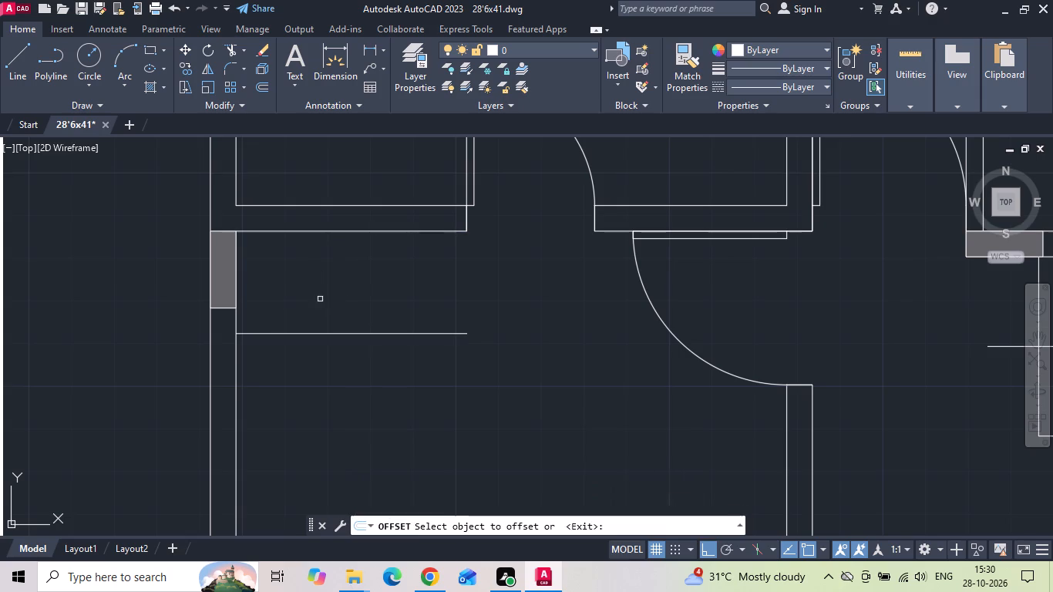
key("Escape")
Extend the toilet door's jamb line down to the offset line to close the wardrobe outline in the BEDROOM.
key("e")
key("x")
key("space")
left_click_drag(457, 217, 462, 220)
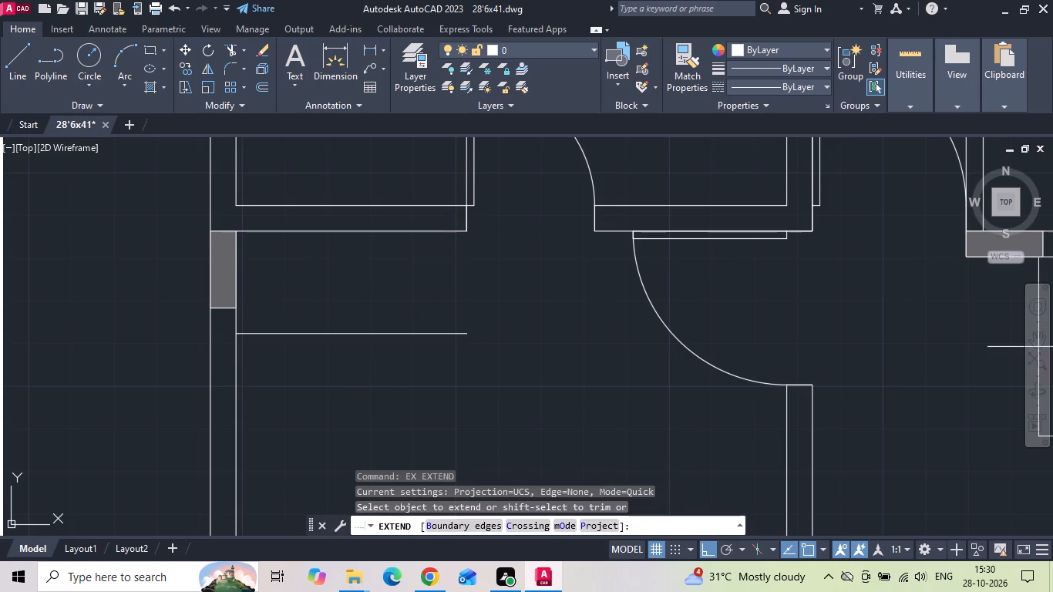
left_click_drag(462, 220, 502, 236)
scroll(516, 277, "down", 2)
key("Escape")
scroll(526, 307, "down", 2)
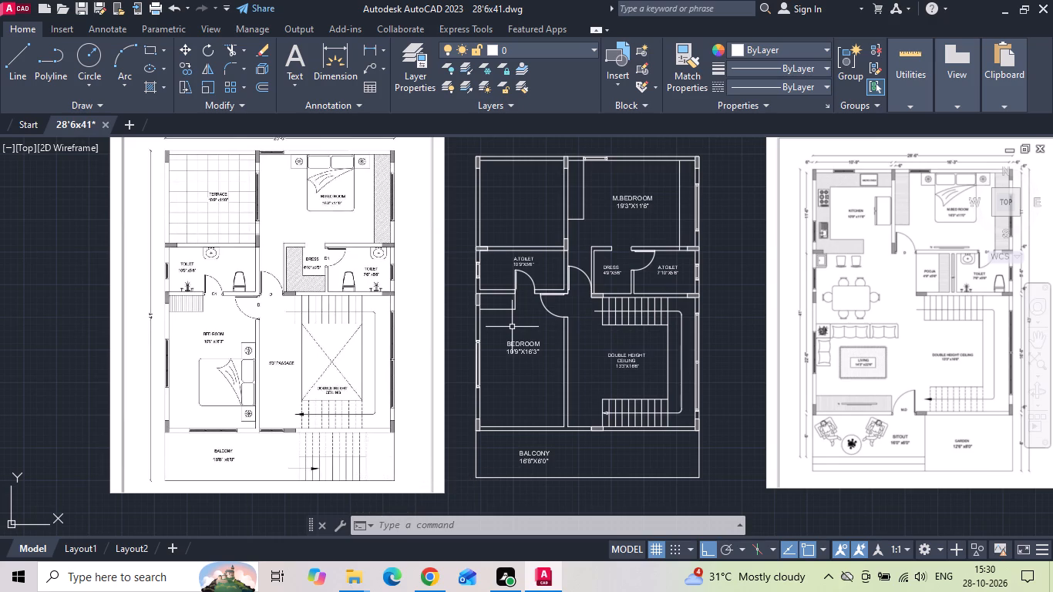
Trim away the leftover wardrobe outline in M.BEDROOM, along the wall shared with the unlabelled terrace space.
scroll(603, 211, "up", 1)
left_click_drag(564, 254, 564, 242)
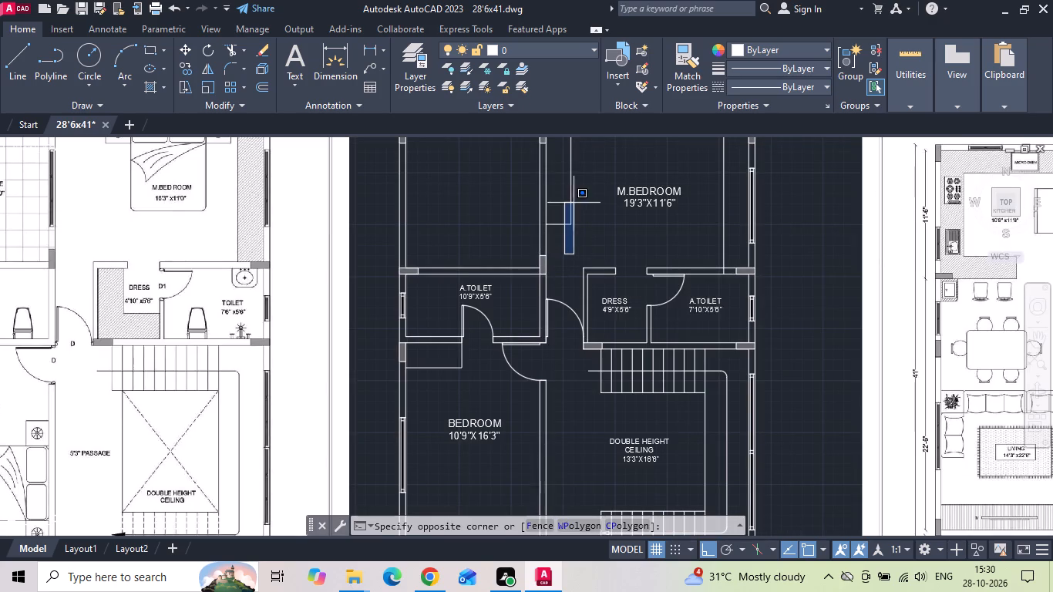
left_click(580, 193)
middle_click_drag(575, 225, 566, 305)
type("TR")
key("space")
left_click(570, 268)
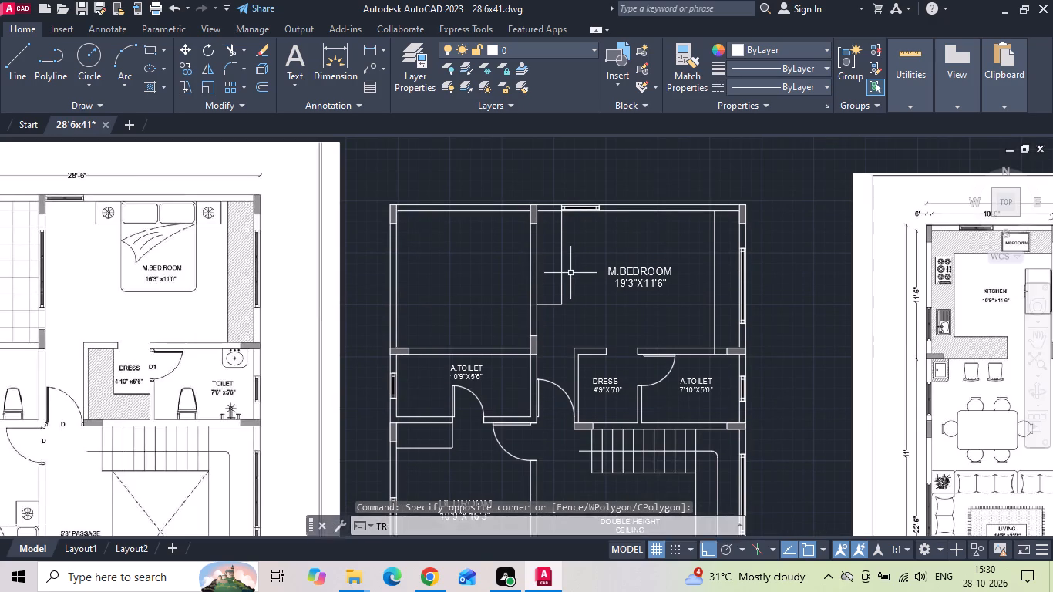
left_click(557, 244)
left_click(547, 301)
left_click(546, 311)
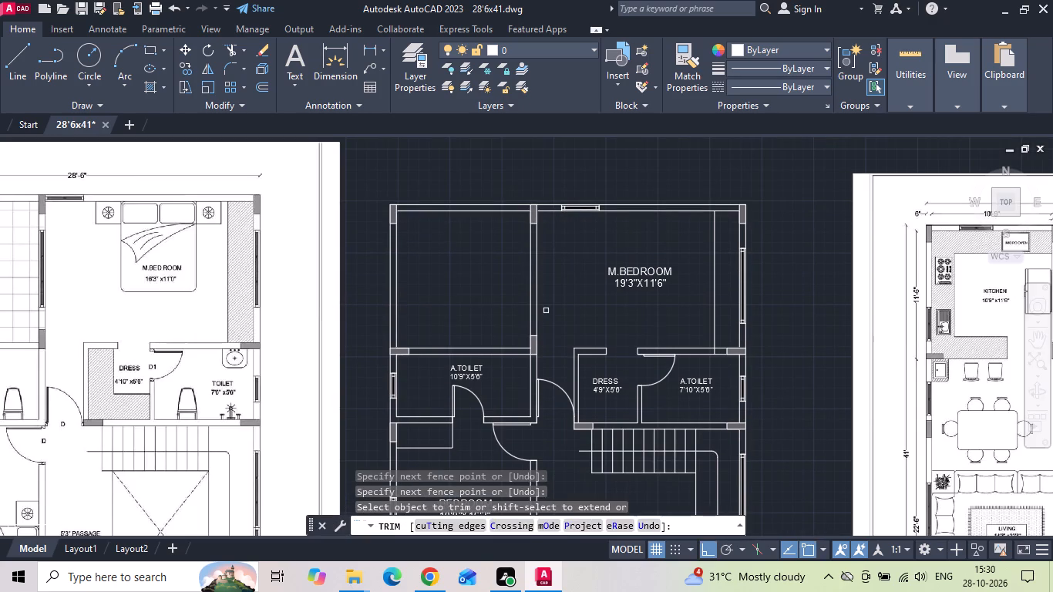
key("Escape")
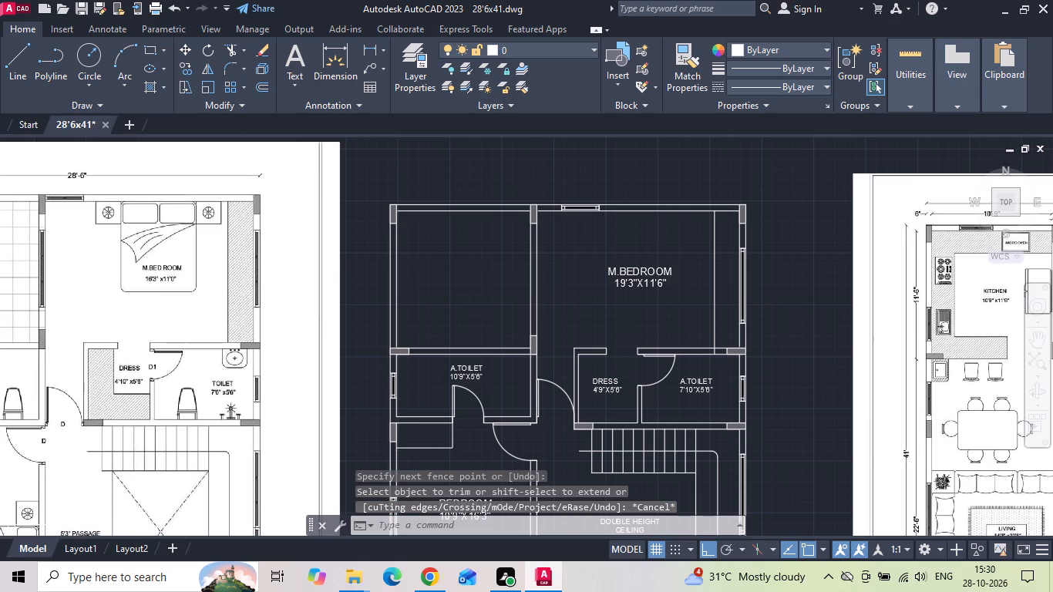
Check how the M.BED ROOM's terrace-side and outer-wall windows line up at both ends in the reference plan.
middle_click_drag(148, 319, 288, 322)
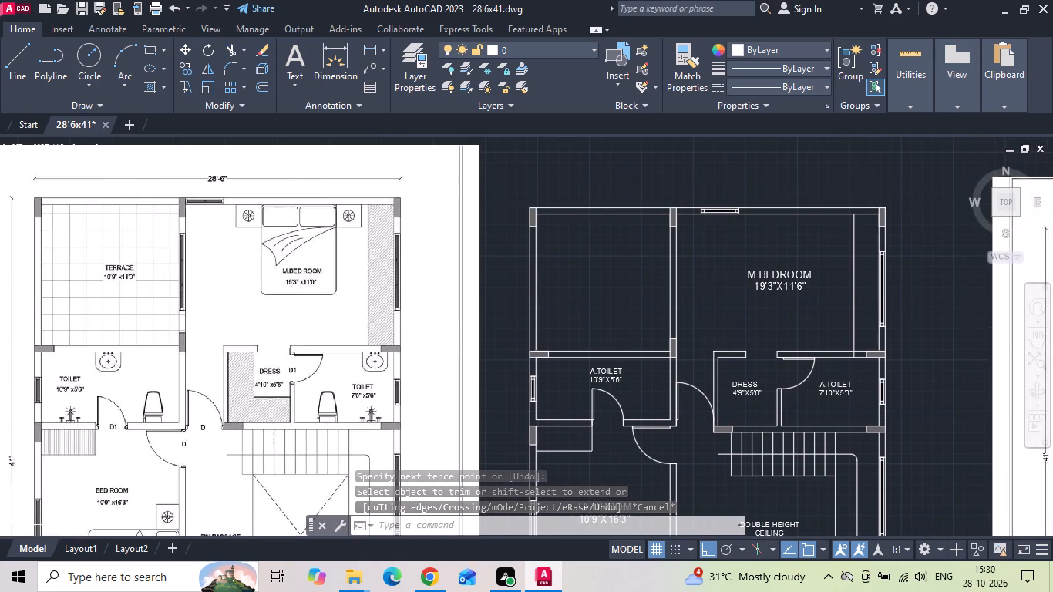
type("DLI")
key("space")
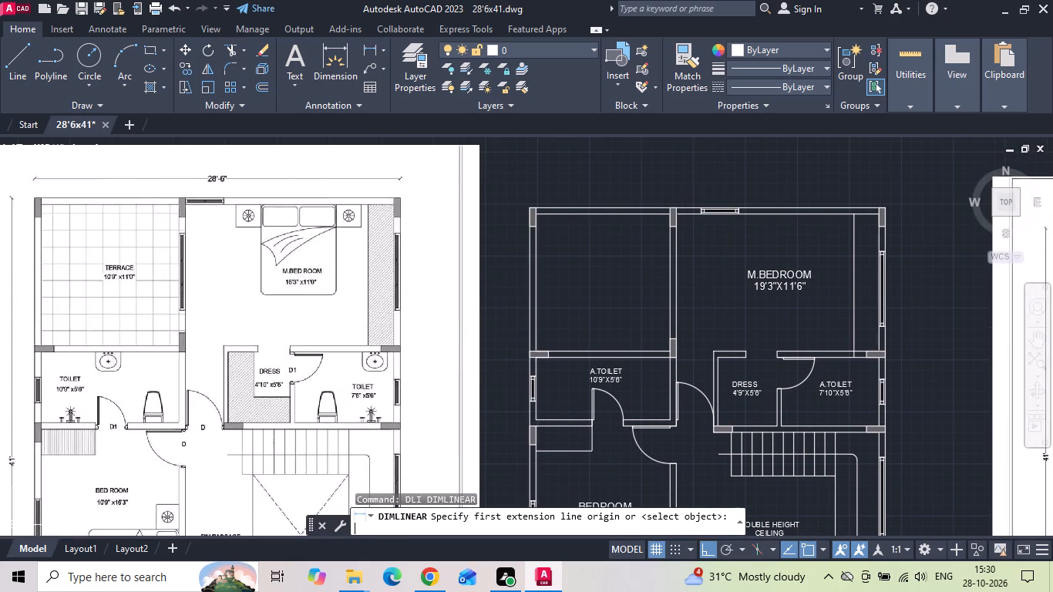
scroll(178, 248, "up", 1)
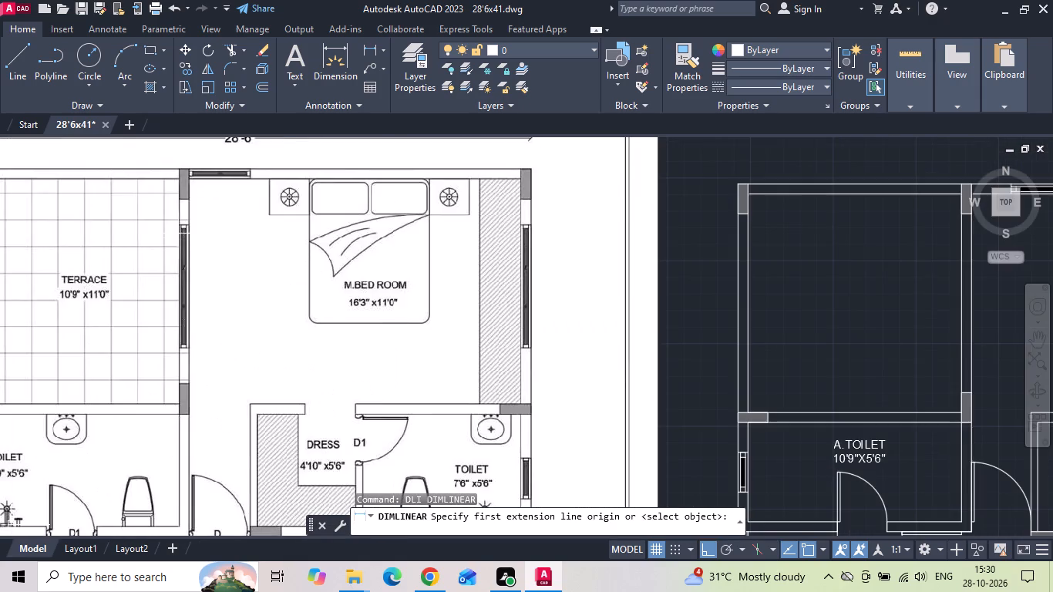
scroll(185, 224, "up", 1)
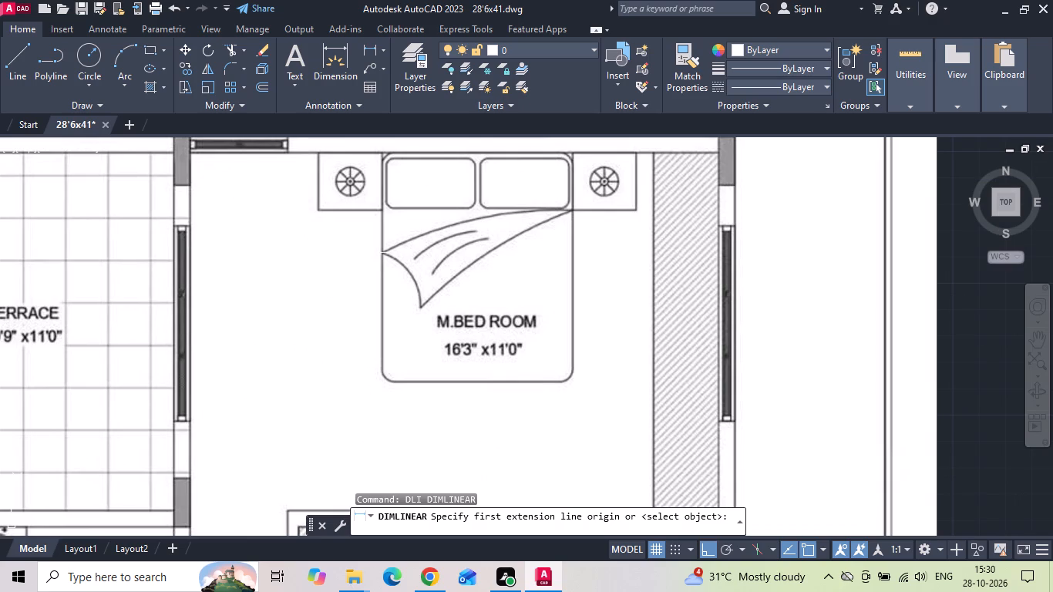
left_click(723, 225)
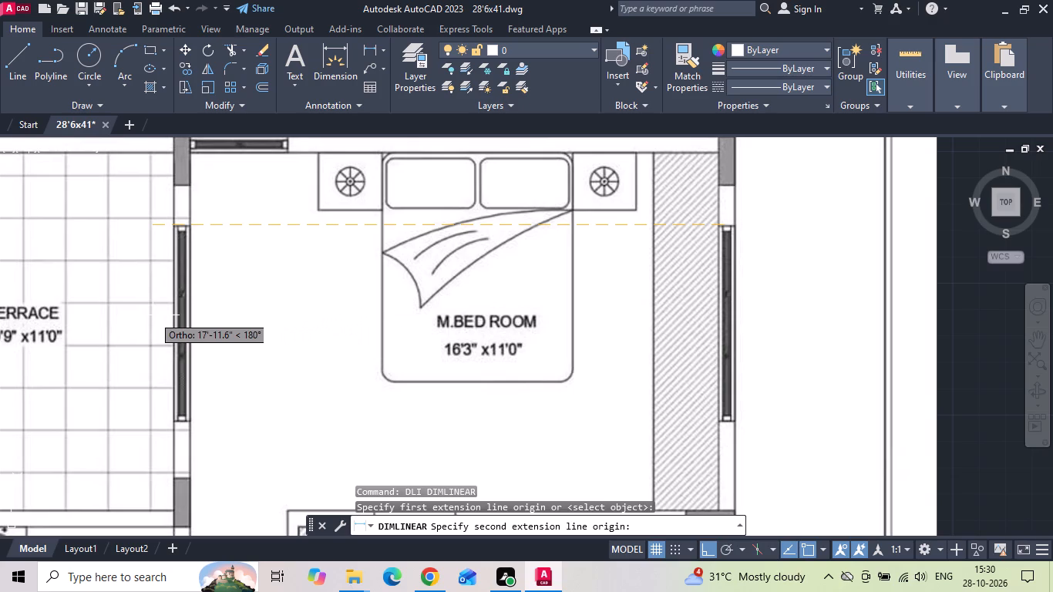
key("Escape")
key("space")
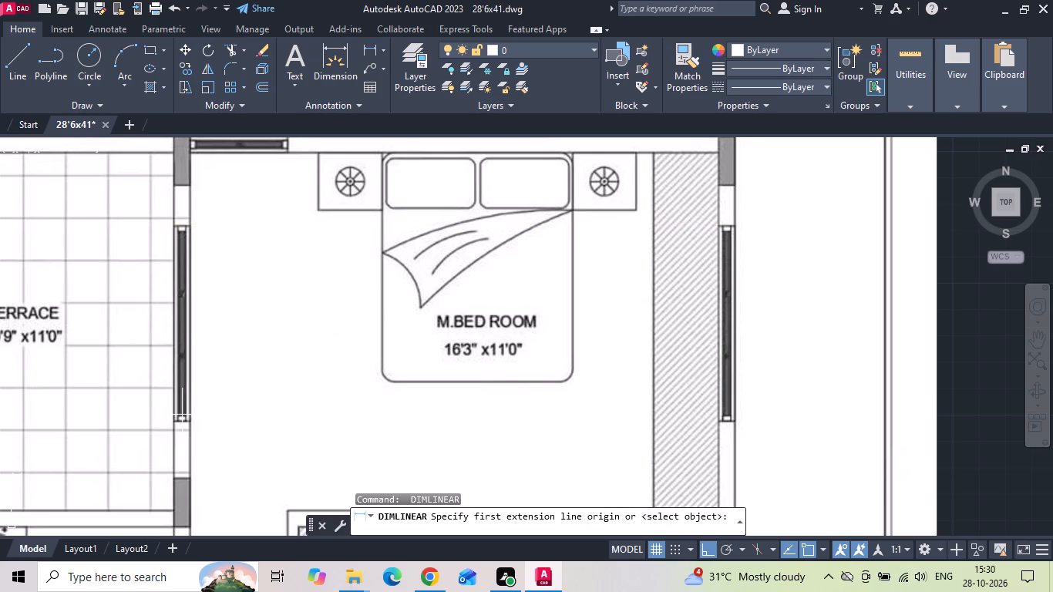
left_click(183, 420)
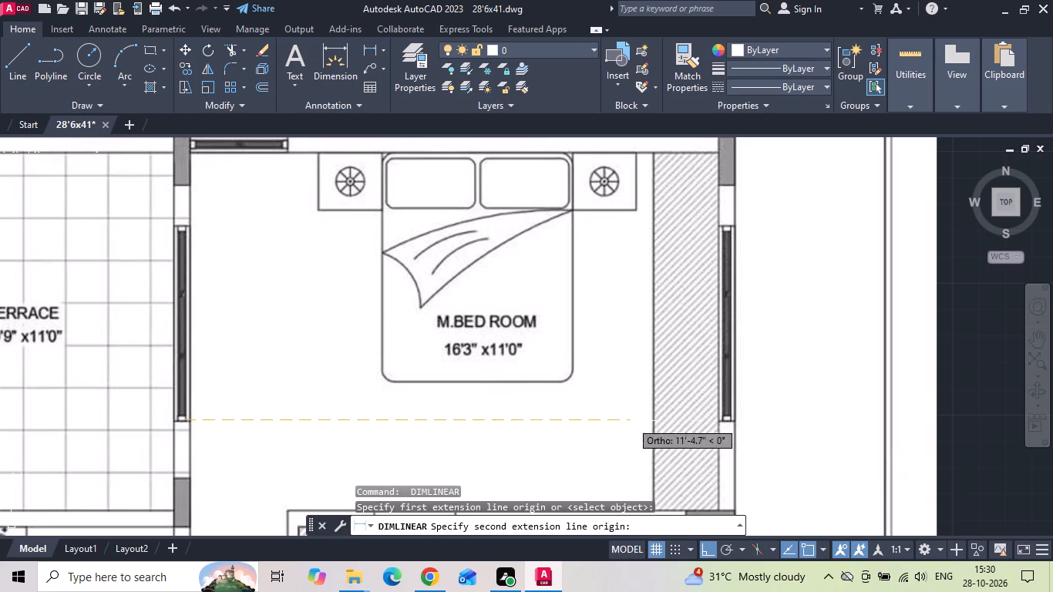
key("Escape")
Copy the M.BEDROOM outer-wall window into the wall shared with the terrace space, matching its offset from the upper column.
scroll(304, 291, "down", 3)
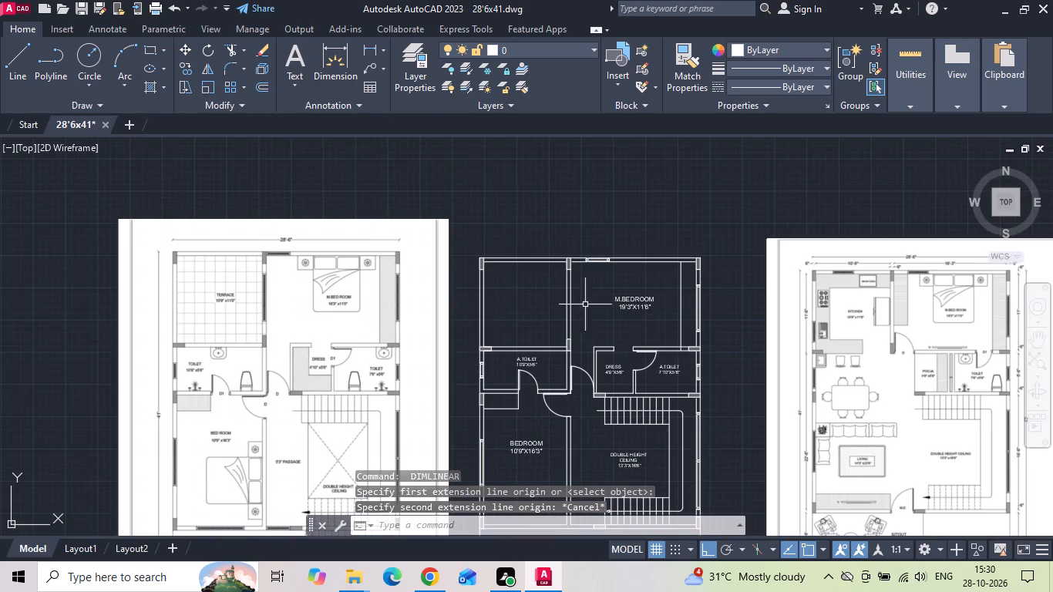
scroll(719, 306, "up", 2)
left_click_drag(648, 241, 648, 258)
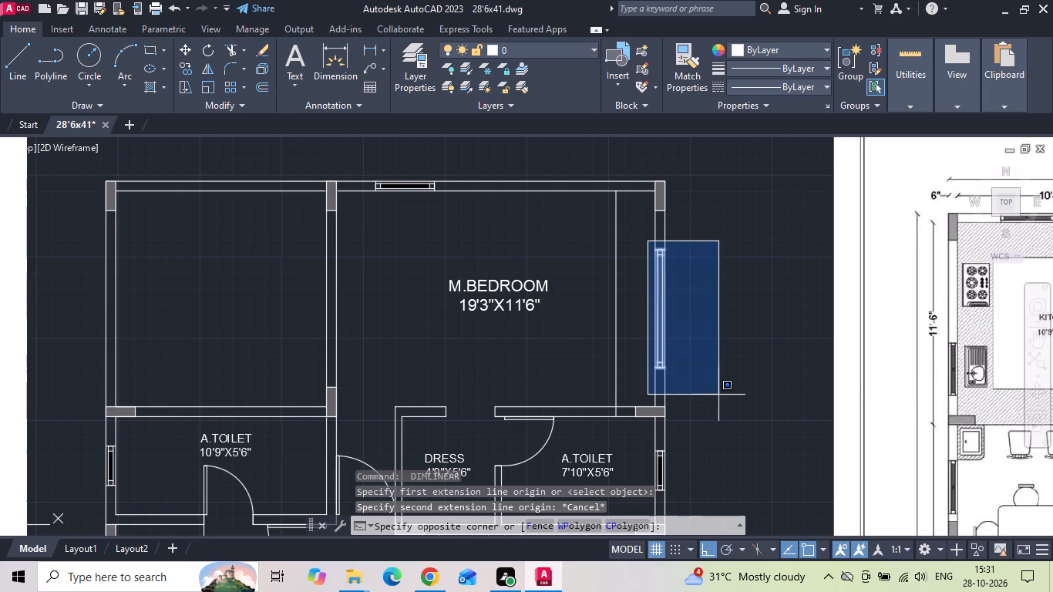
left_click(718, 396)
right_click(703, 267)
left_click(728, 318)
scroll(631, 219, "up", 1)
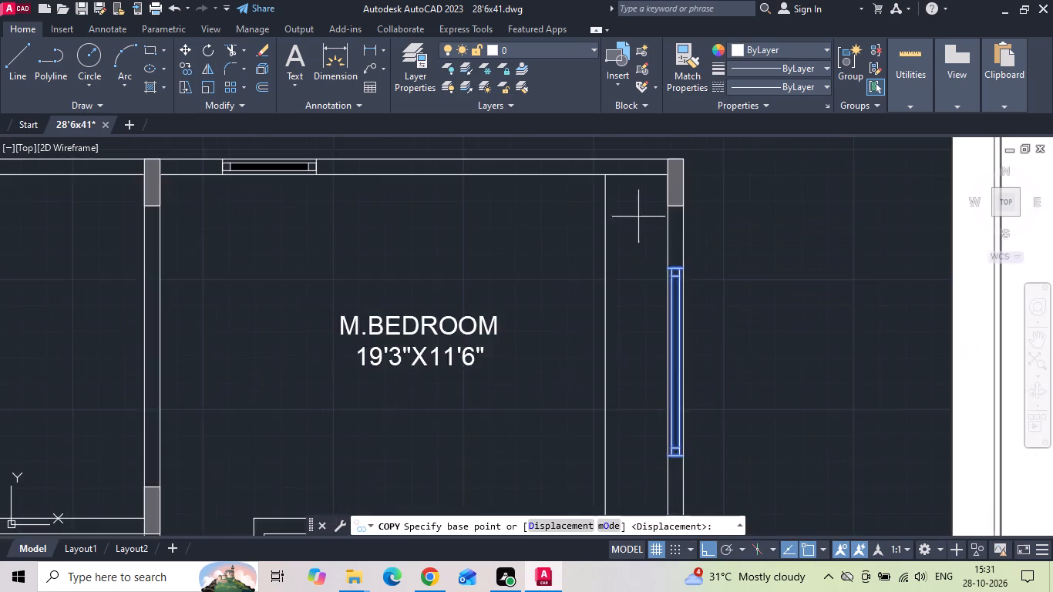
scroll(638, 217, "up", 1)
left_click(684, 202)
scroll(682, 202, "down", 2)
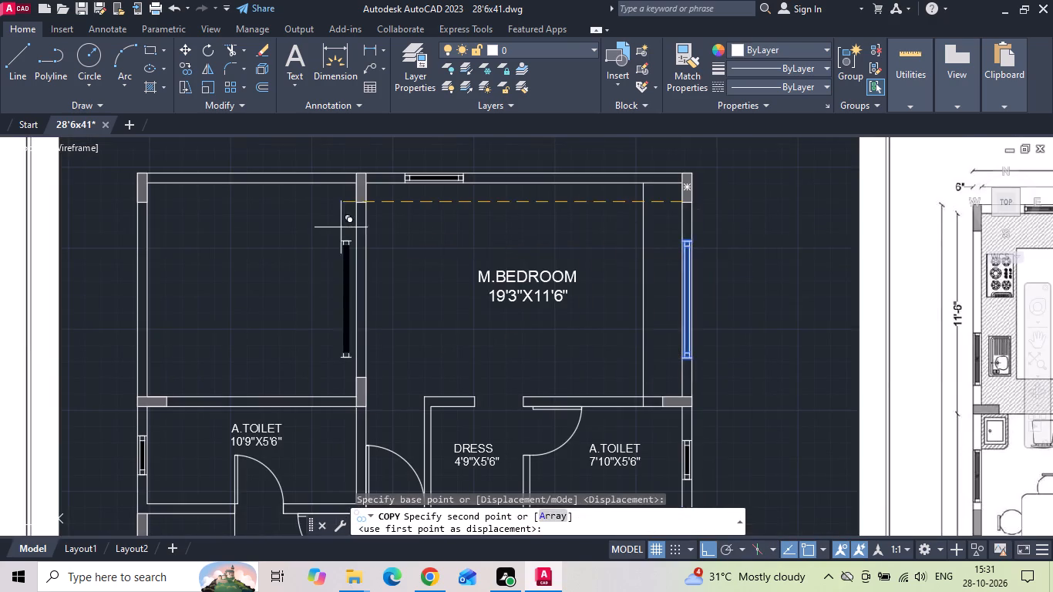
scroll(317, 216, "up", 3)
scroll(466, 177, "up", 1)
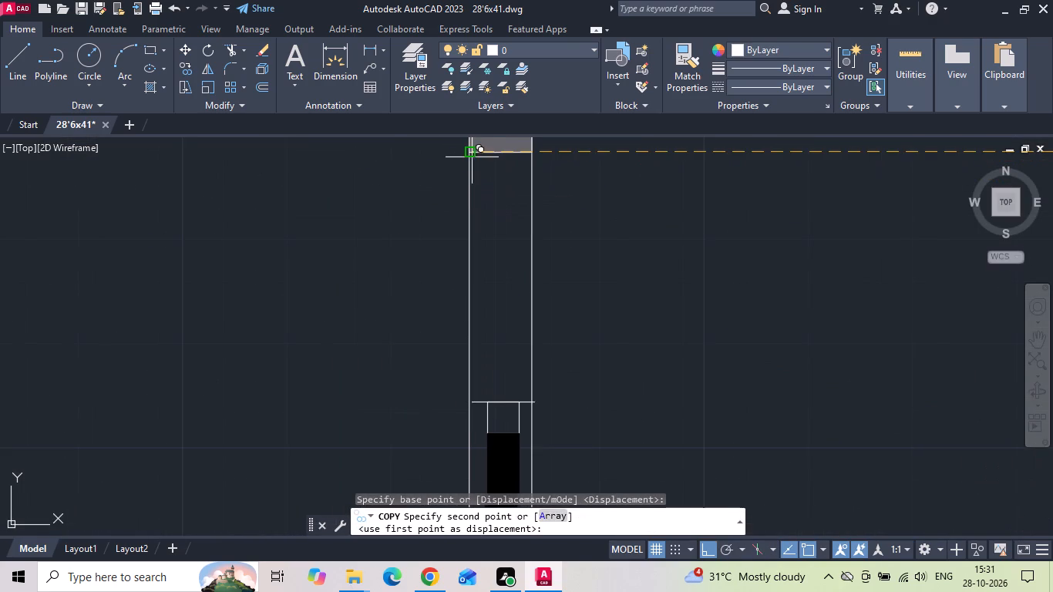
left_click(469, 156)
scroll(445, 177, "down", 2)
scroll(566, 180, "down", 3)
key("Escape")
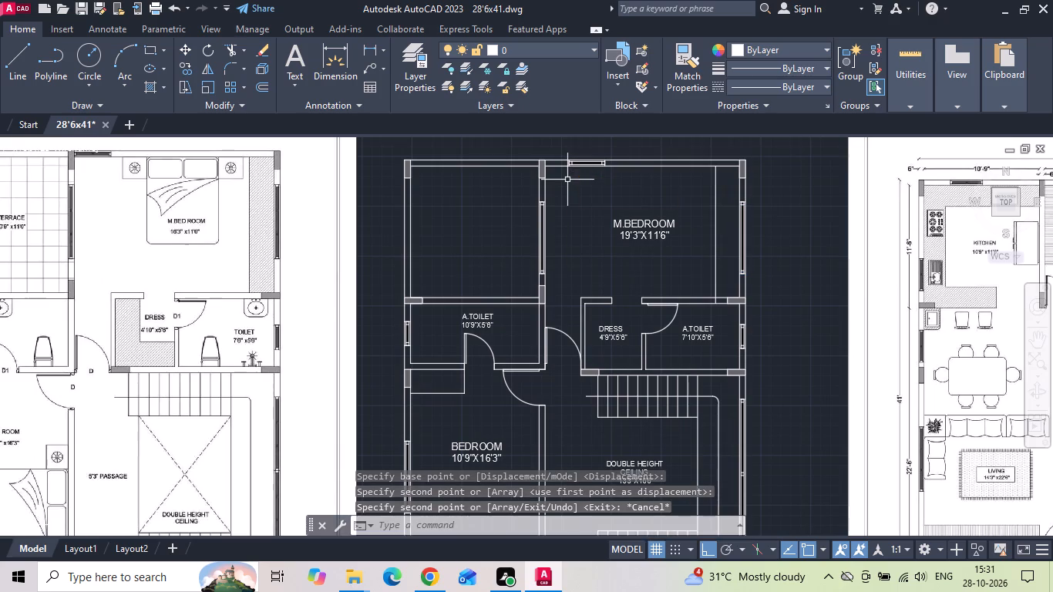
Measure the length of the BED ROOM's balcony-side window in the reference plan.
scroll(568, 181, "down", 1)
scroll(513, 295, "down", 1)
scroll(355, 387, "up", 3)
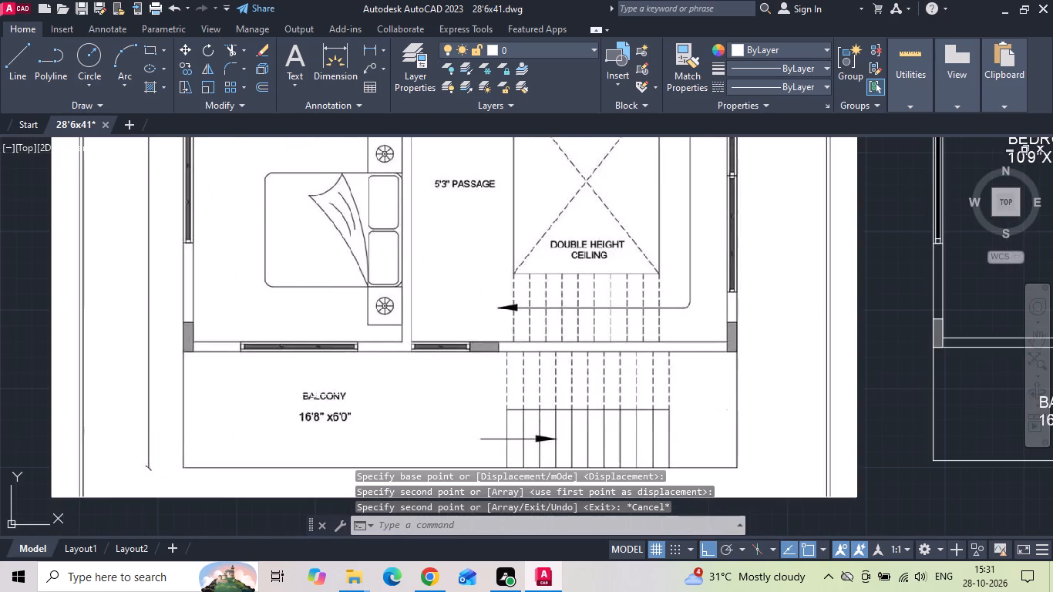
scroll(271, 370, "down", 3)
scroll(693, 354, "up", 2)
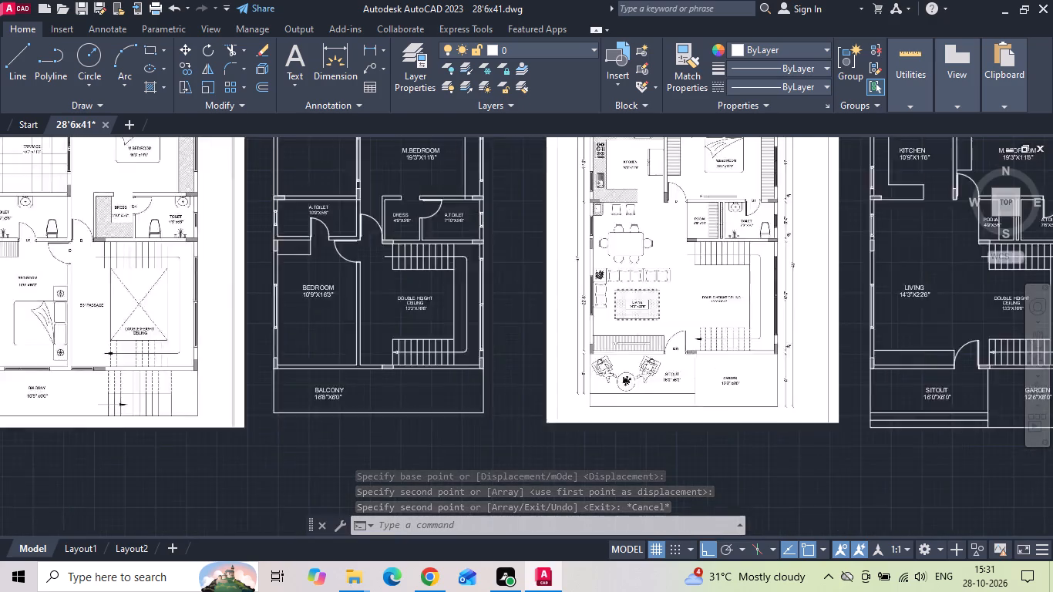
scroll(691, 354, "down", 1)
middle_click_drag(207, 364, 523, 355)
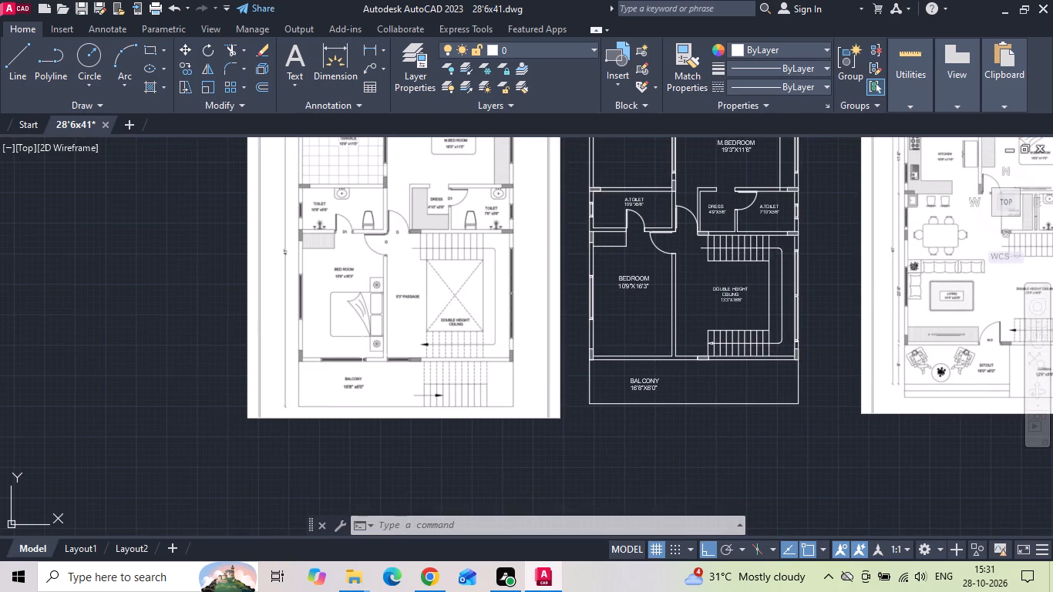
scroll(356, 356, "up", 1)
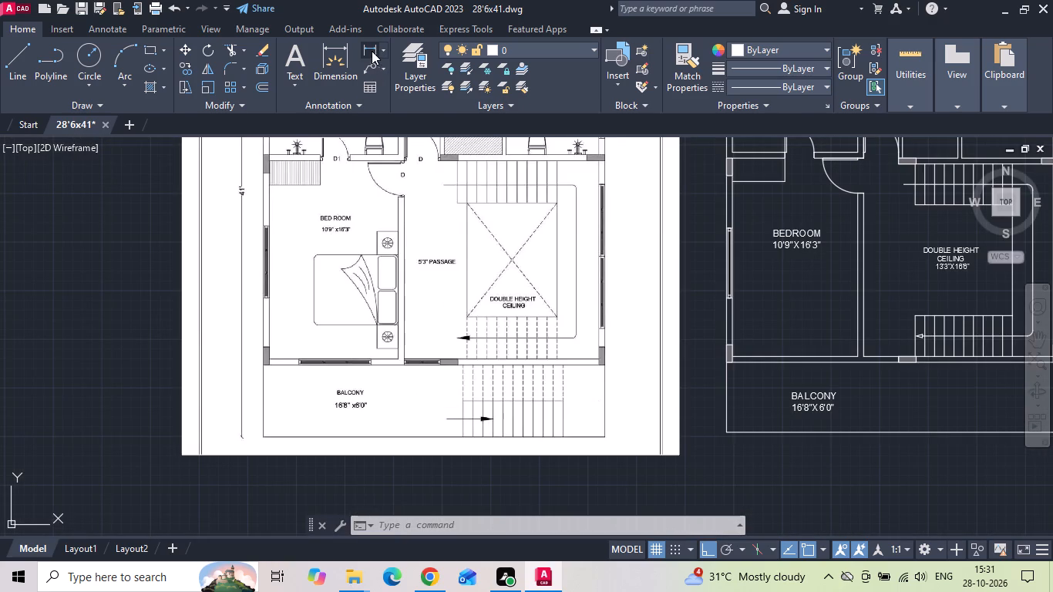
left_click(366, 51)
scroll(264, 378, "up", 2)
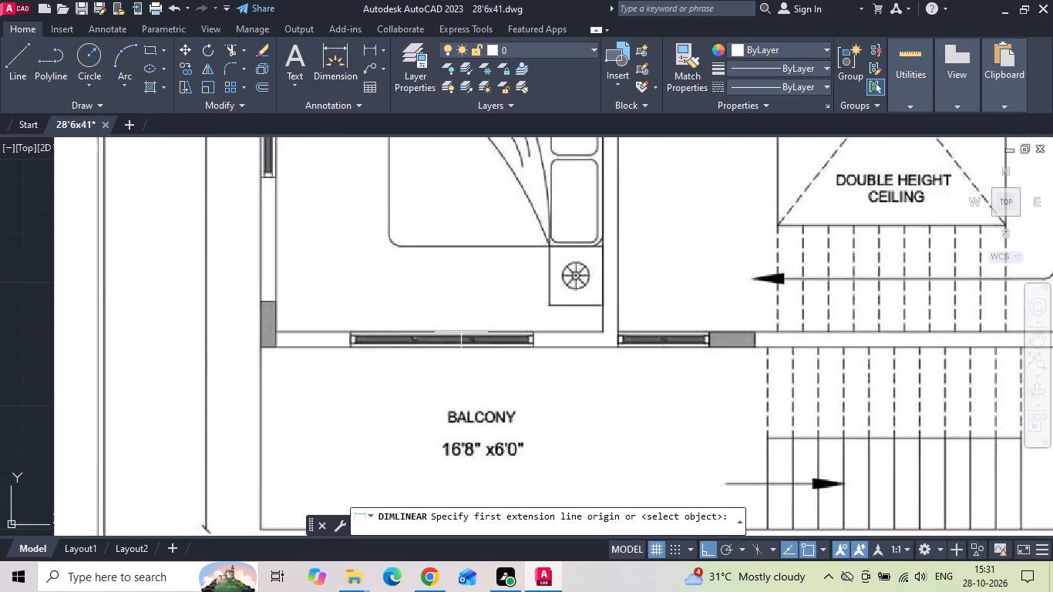
scroll(382, 318, "up", 1)
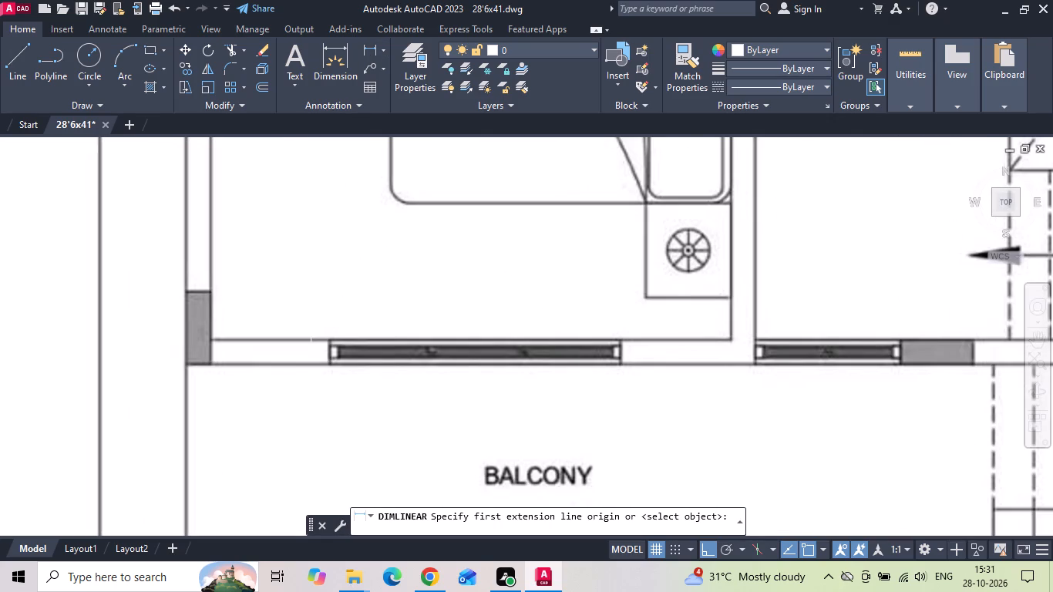
left_click(331, 366)
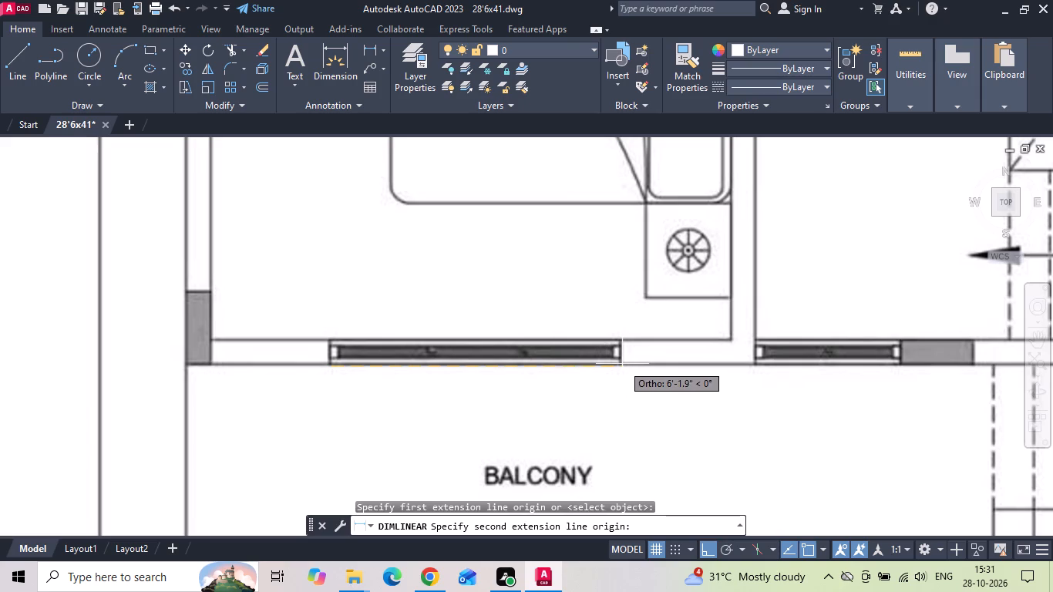
key("Escape")
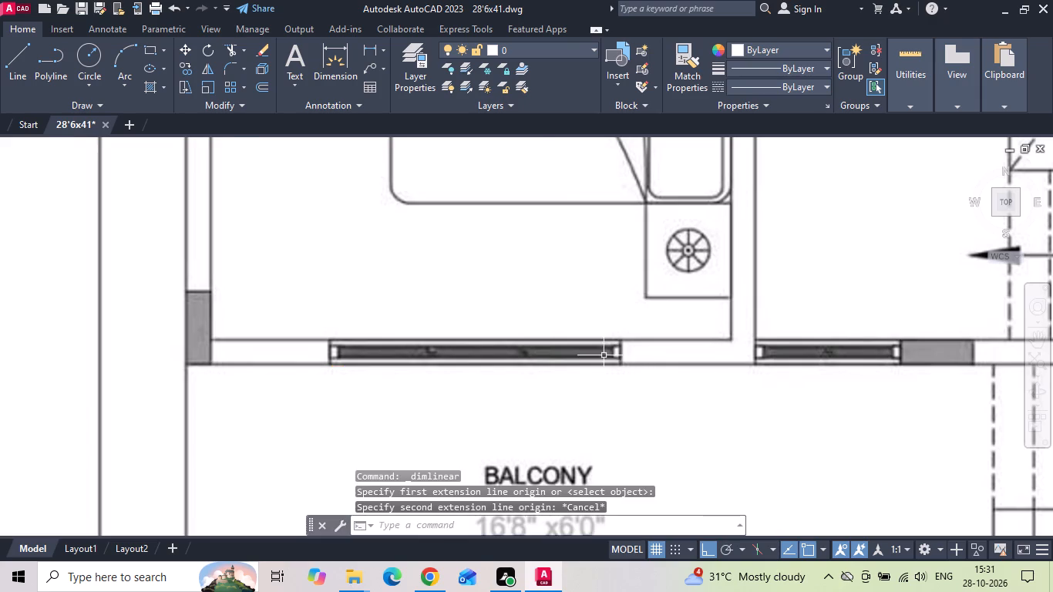
Measure the length of the BED ROOM's outer side-wall window in the reference plan.
scroll(216, 332, "down", 3)
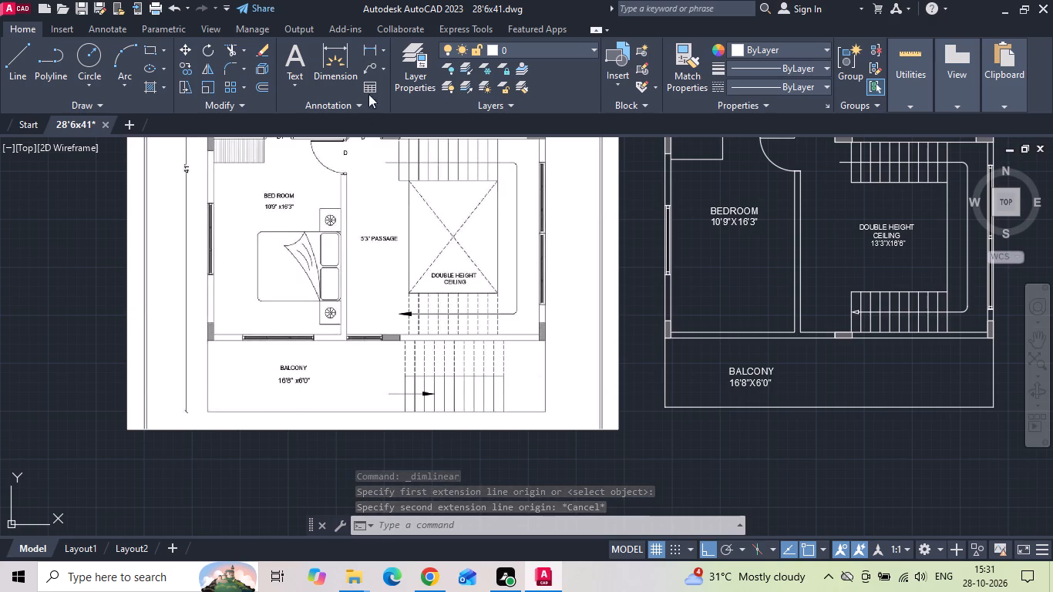
left_click(362, 46)
scroll(233, 209, "up", 2)
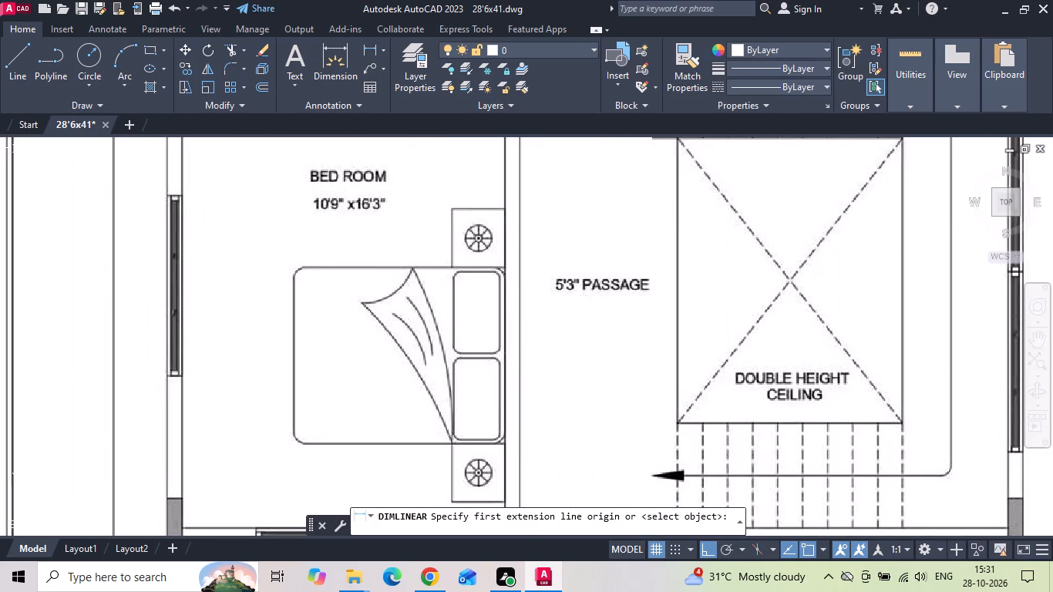
left_click(186, 196)
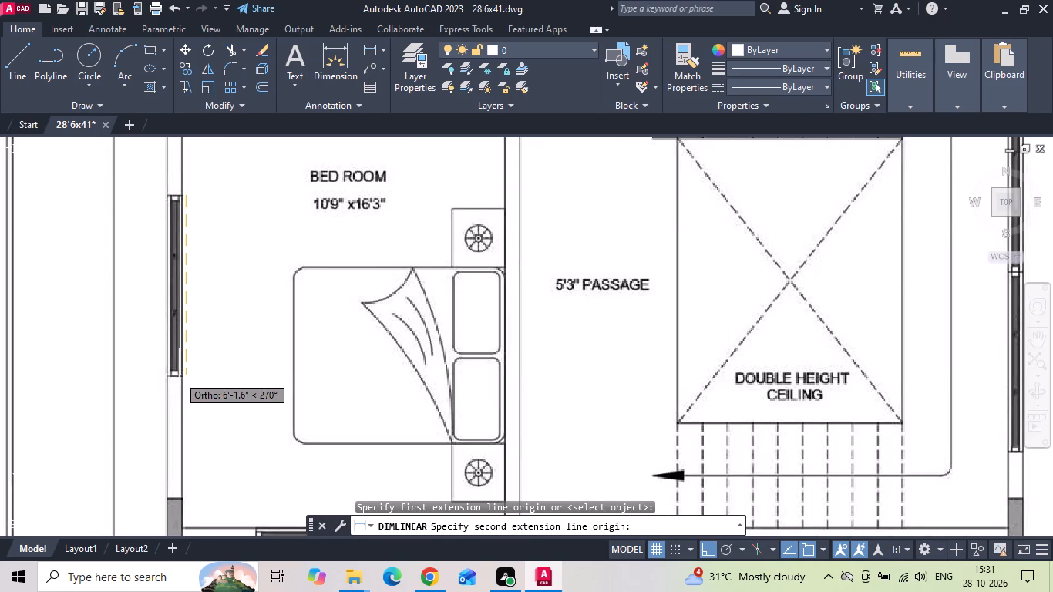
key("Escape")
Measure the length of the BEDROOM's outer side-wall window in the drawn plan.
scroll(166, 342, "down", 3)
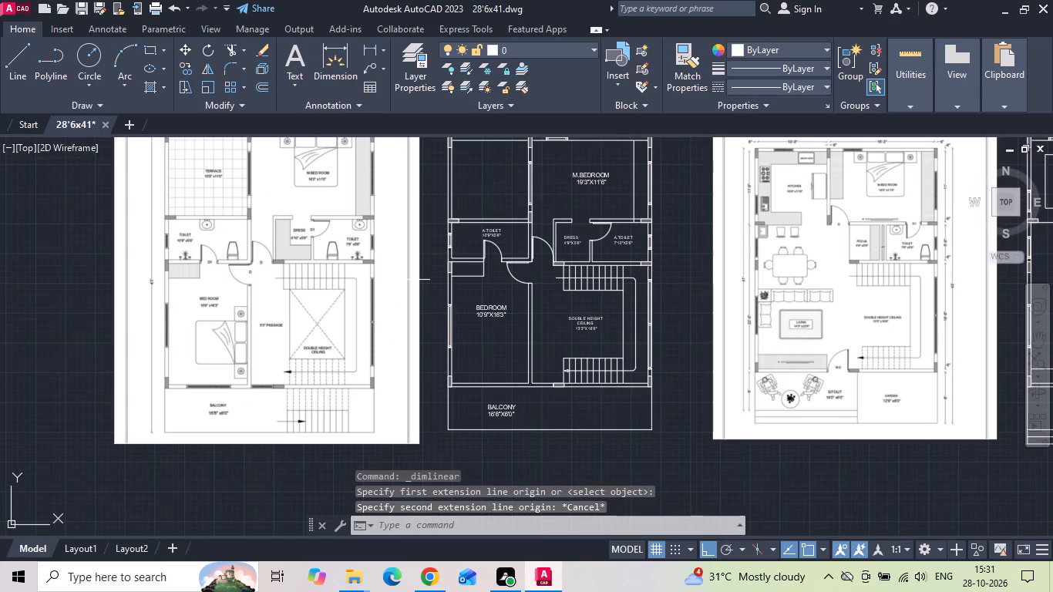
left_click(373, 54)
scroll(463, 336, "up", 3)
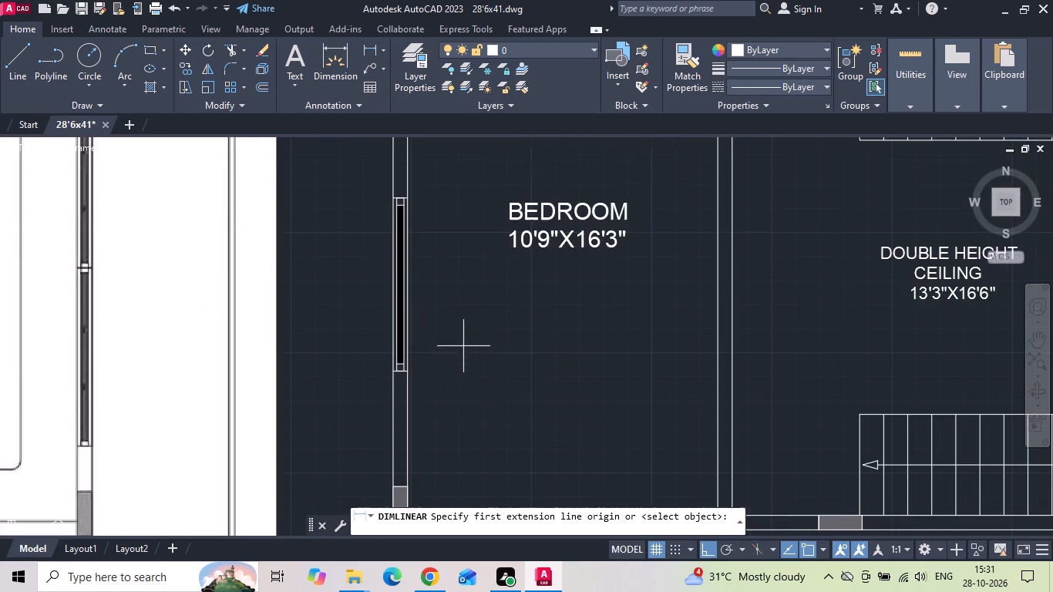
scroll(425, 372, "up", 1)
left_click(398, 373)
middle_click_drag(432, 259, 431, 337)
left_click_drag(400, 173, 404, 181)
key("Escape")
Copy the BEDROOM's outer side-wall window horizontally into the room, clear of the wall.
scroll(433, 184, "down", 2)
left_click(391, 174)
left_click(433, 306)
right_click(445, 288)
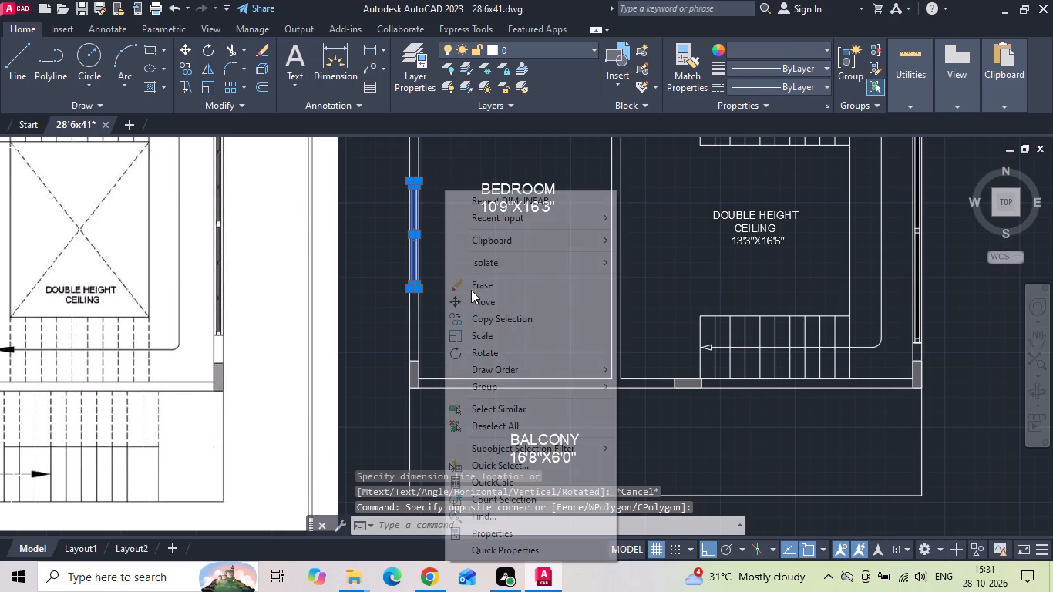
left_click(479, 318)
left_click_drag(448, 267, 466, 277)
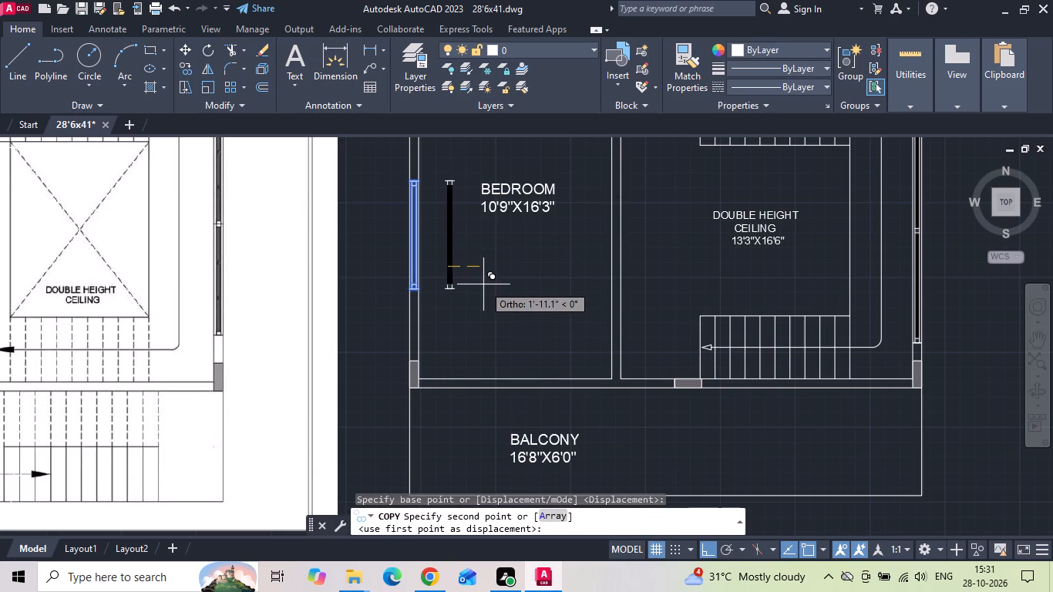
left_click(490, 289)
key("Escape")
Rotate the window copy a quarter turn clockwise so it lies horizontally, parallel to the balcony wall.
left_click_drag(444, 173, 456, 208)
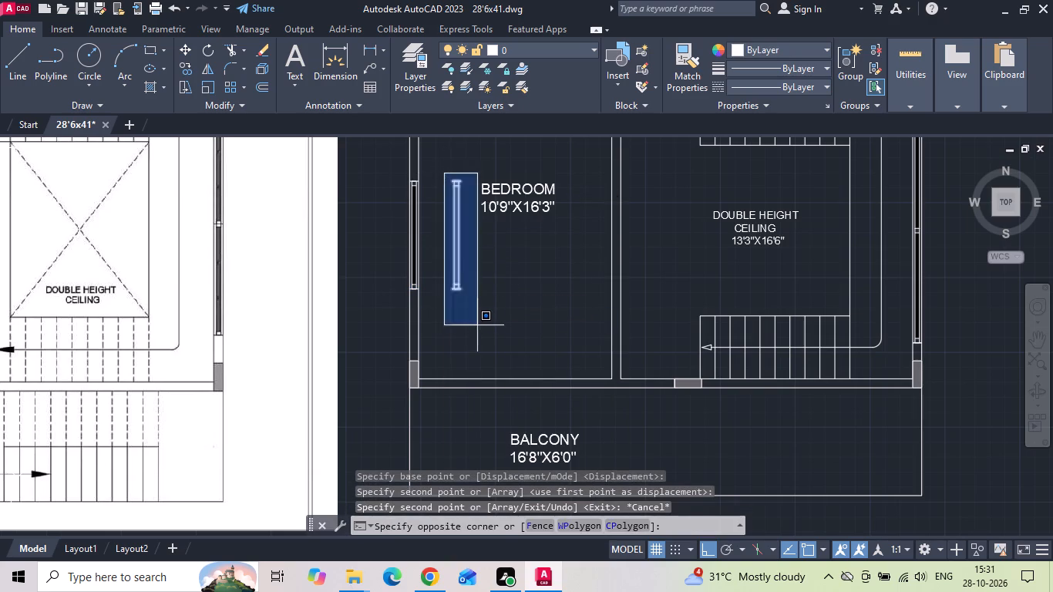
left_click(478, 327)
right_click(478, 325)
left_click(522, 348)
left_click(513, 293)
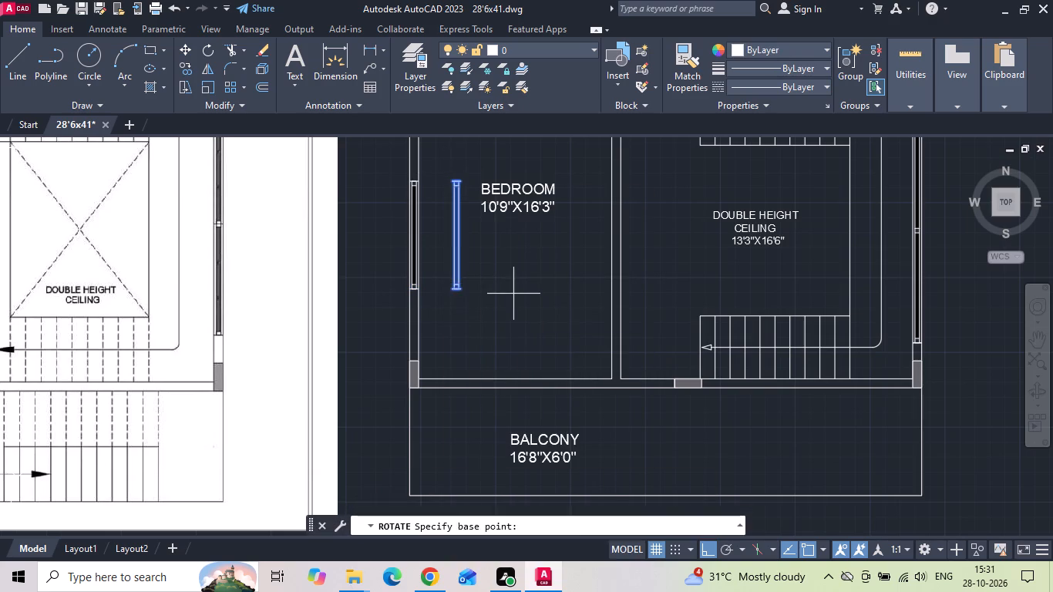
left_click(515, 306)
Move the rotated window copy down from the room into the BEDROOM's balcony-side wall.
left_click(502, 220)
left_click(674, 255)
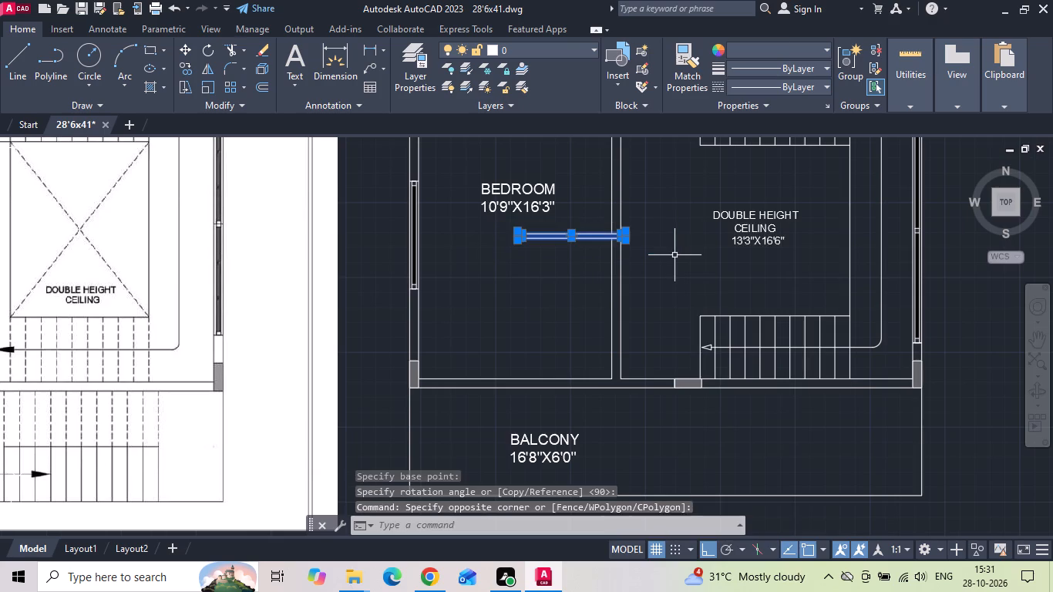
right_click(675, 255)
left_click(702, 301)
scroll(589, 225, "up", 2)
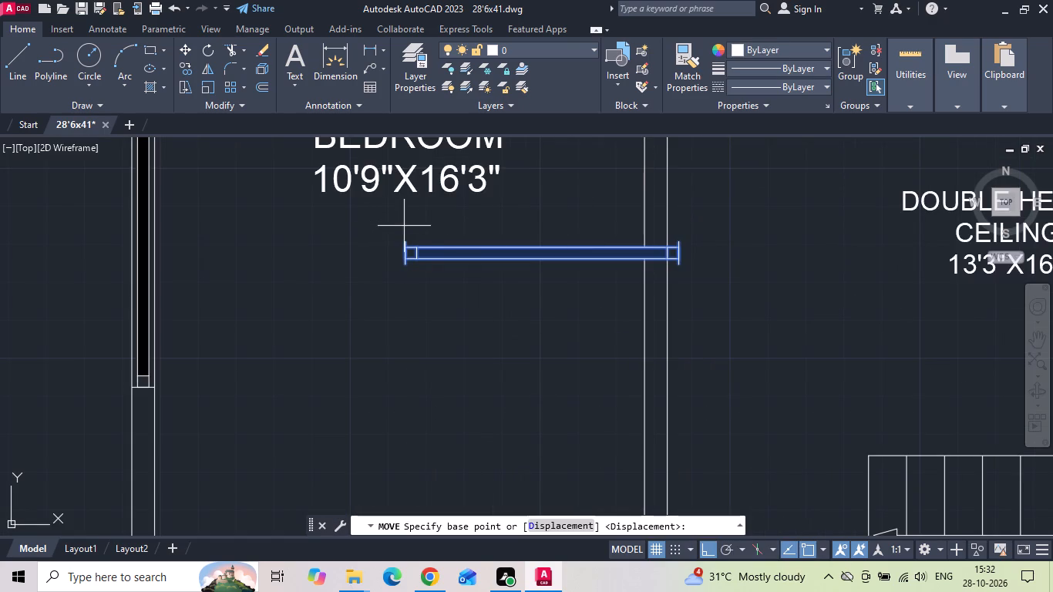
left_click(402, 240)
scroll(439, 217, "down", 2)
scroll(411, 382, "up", 1)
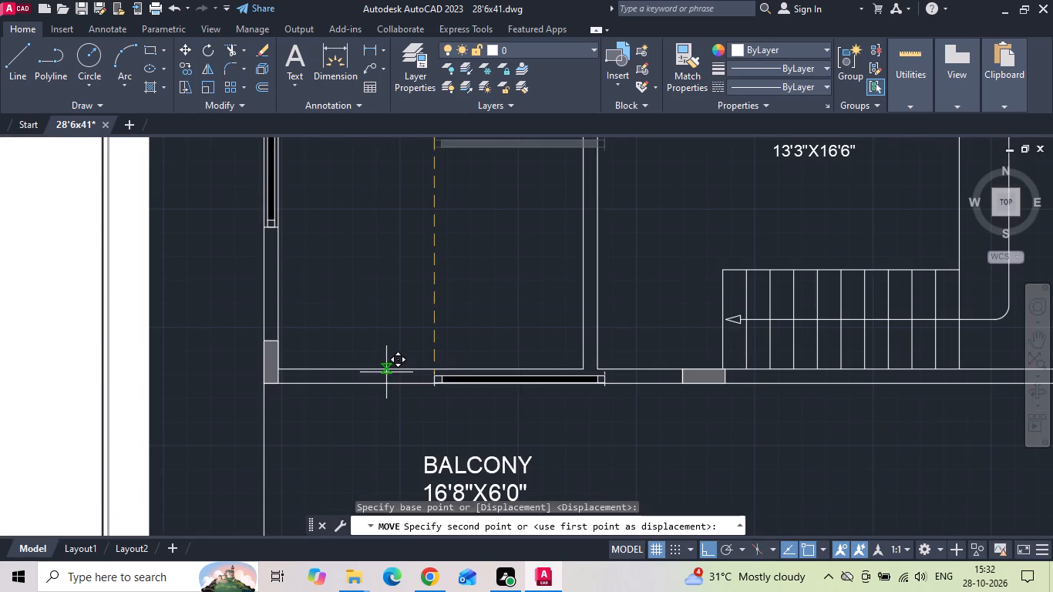
left_click(385, 372)
Draw a temporary vertical guide line down from the midpoint of the BEDROOM's inner balcony-side wall line.
middle_click_drag(367, 338, 355, 298)
type("L")
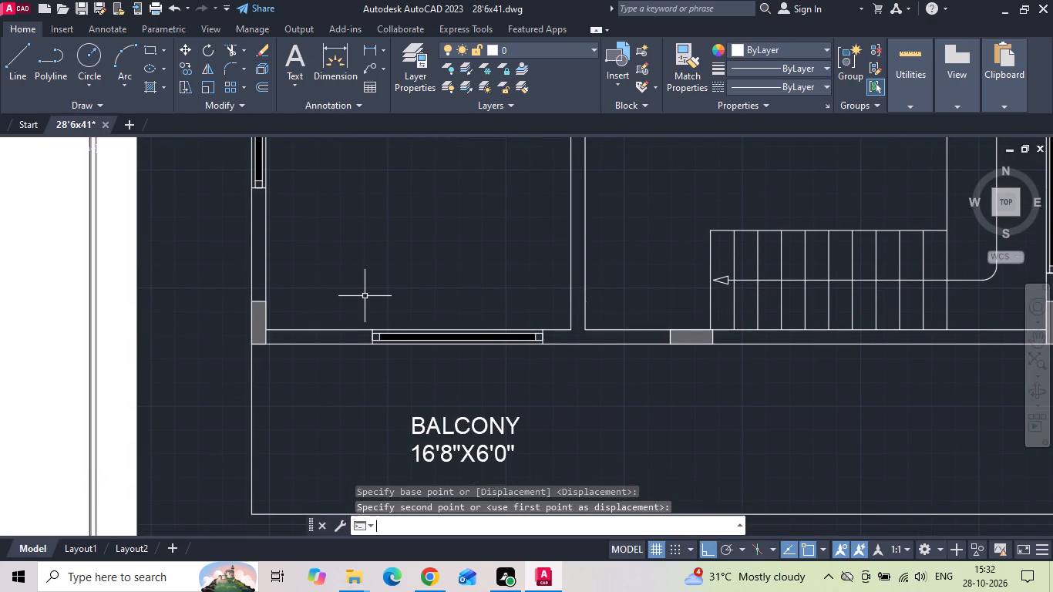
key("space")
left_click(421, 326)
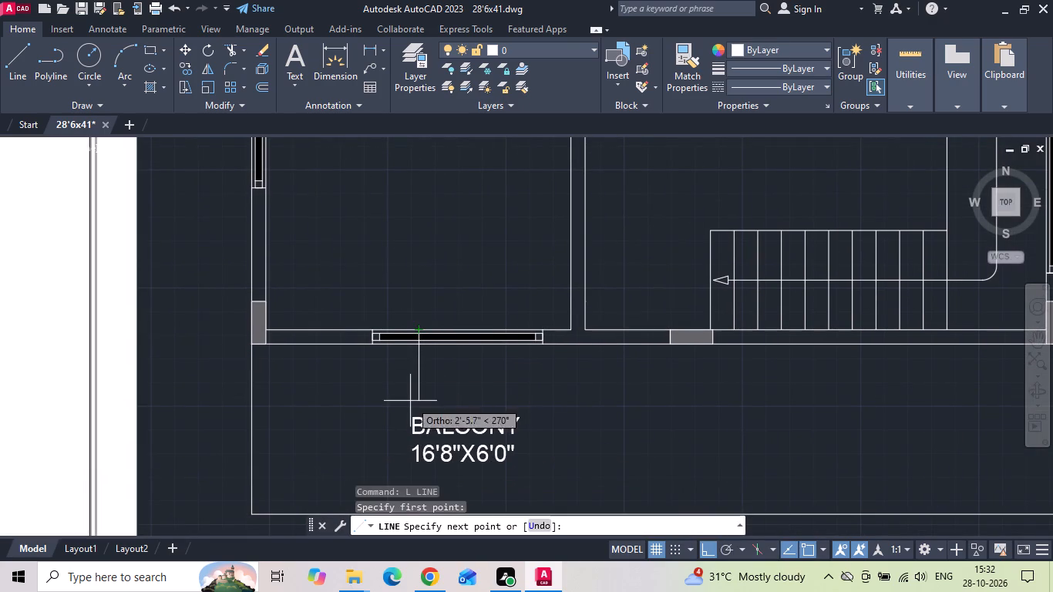
left_click(410, 401)
key("Escape")
Move the balcony-side window by its midpoint onto the guide line so it is centred on the BEDROOM wall.
scroll(374, 362, "up", 1)
left_click_drag(346, 298, 373, 330)
left_click(670, 370)
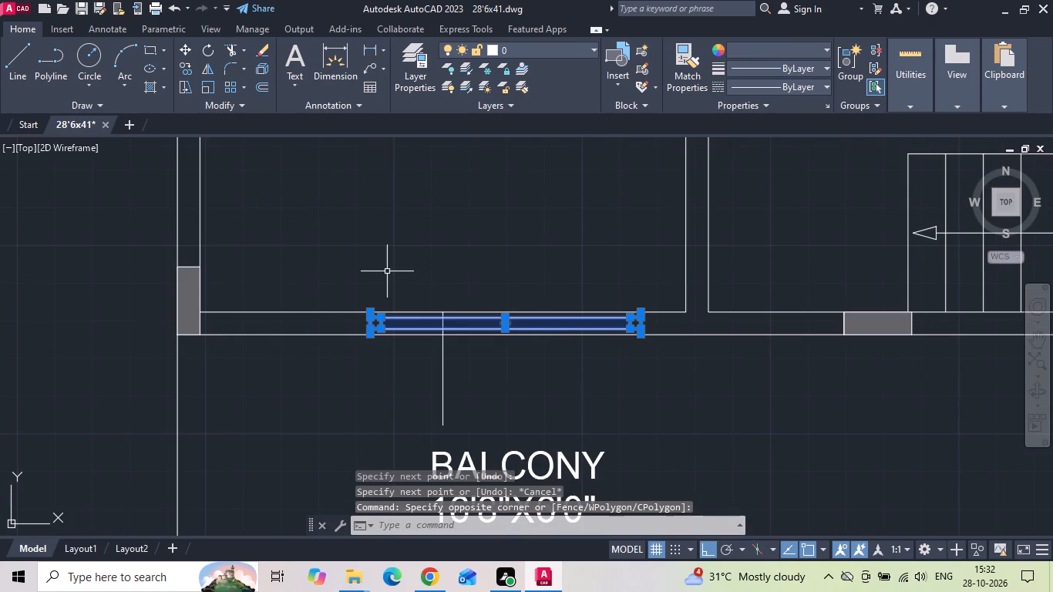
right_click(384, 270)
left_click(421, 308)
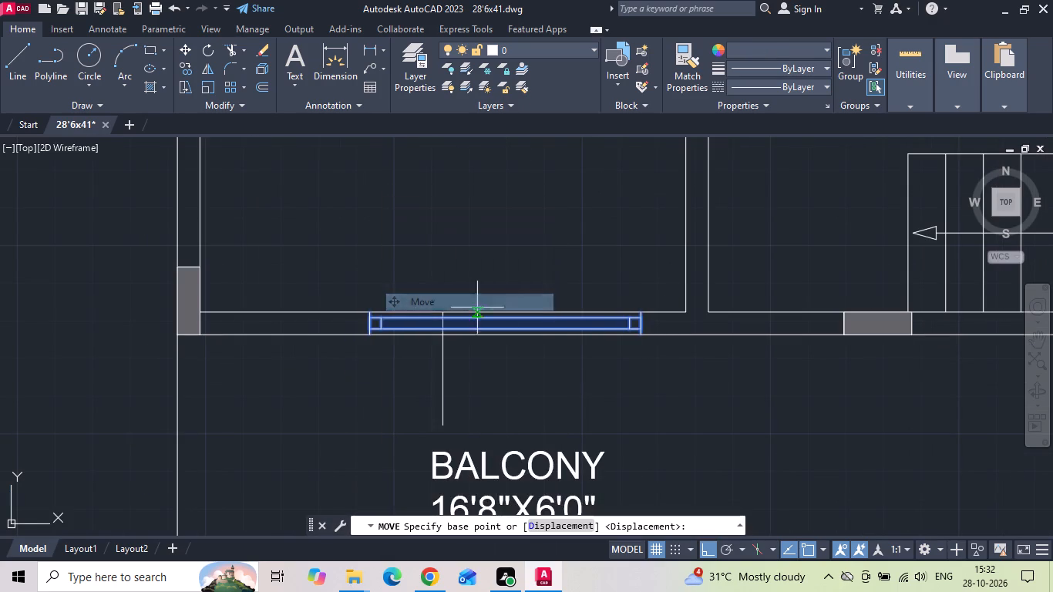
scroll(476, 325, "up", 1)
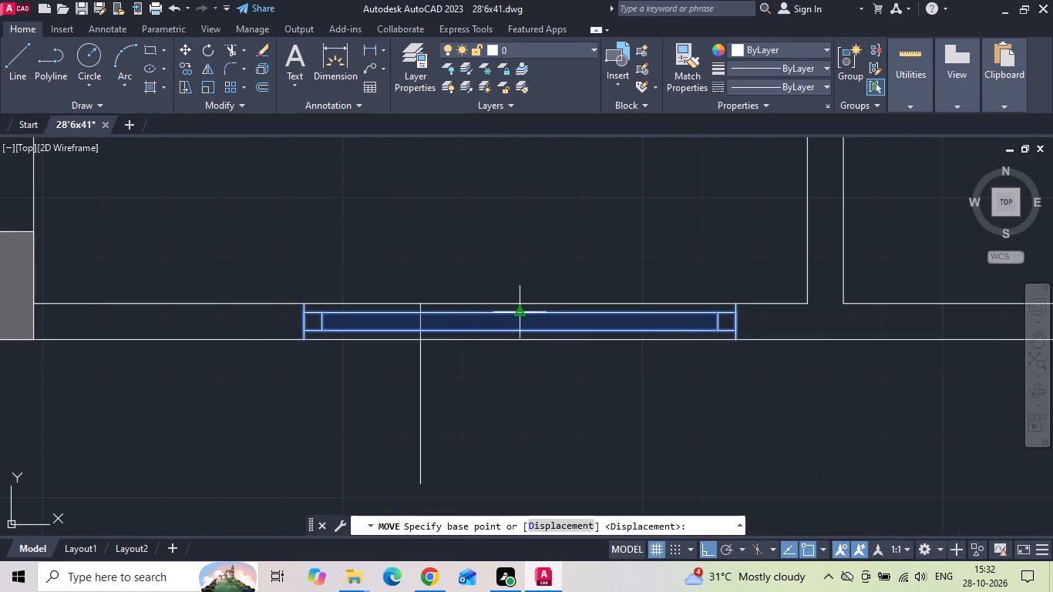
left_click(523, 311)
left_click(422, 312)
Delete the temporary guide line below the BEDROOM window.
left_click_drag(452, 399, 362, 409)
left_click(329, 409)
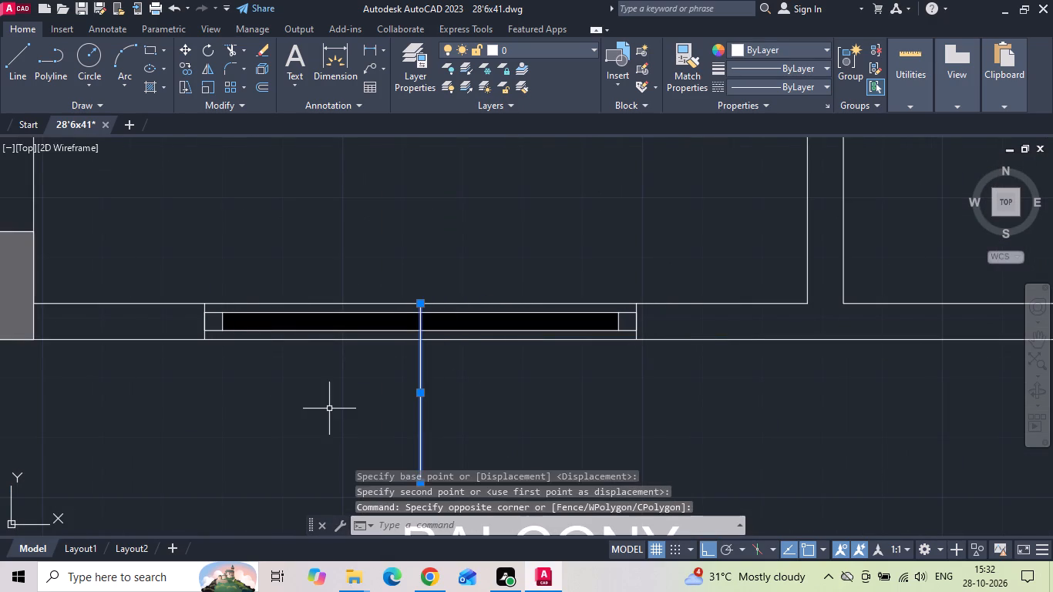
key("Delete")
Extend the passage-side line of the BEDROOM partition wall through the balcony wall to its outer line.
scroll(426, 285, "down", 4)
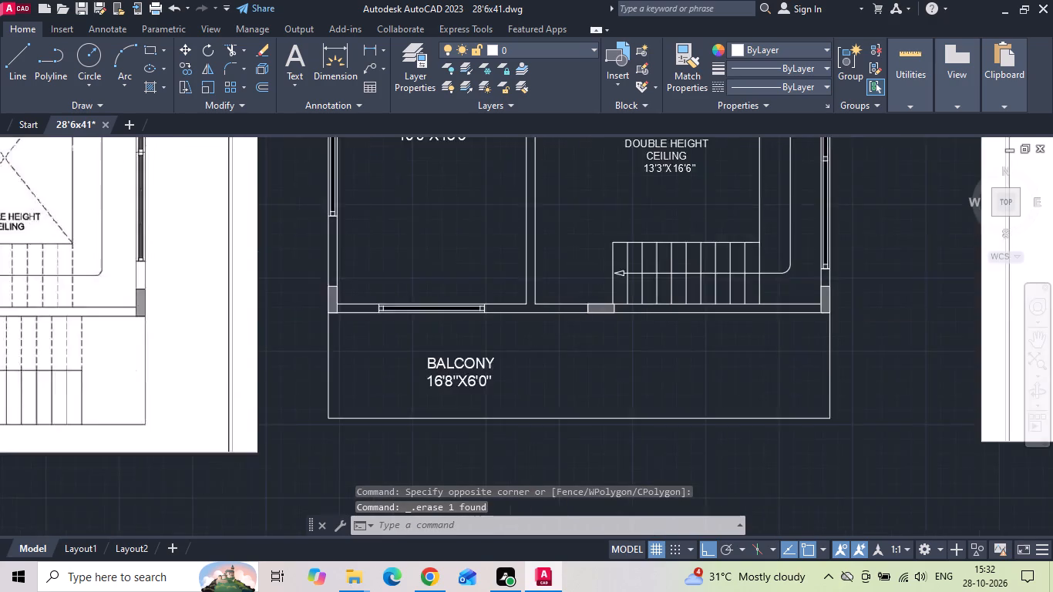
scroll(106, 341, "up", 2)
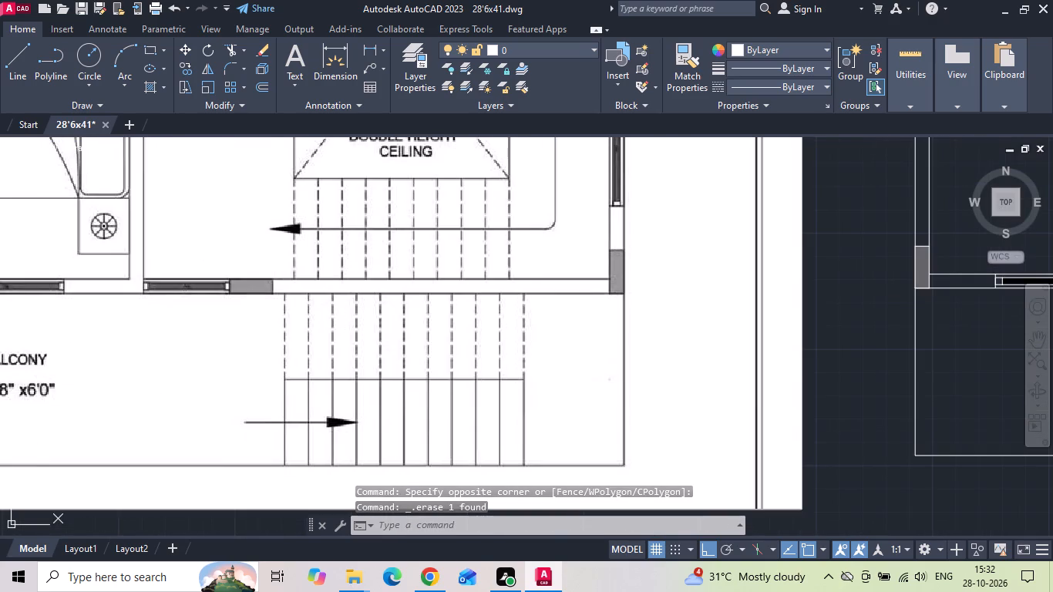
scroll(108, 334, "down", 2)
scroll(597, 312, "up", 2)
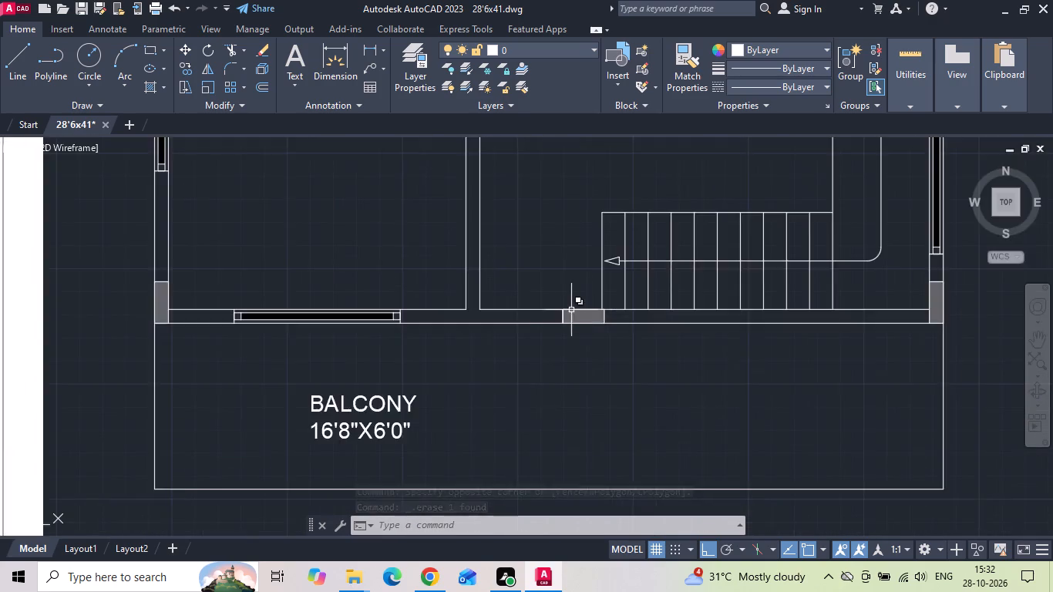
scroll(529, 315, "up", 1)
type("EX")
key("space")
left_click(449, 287)
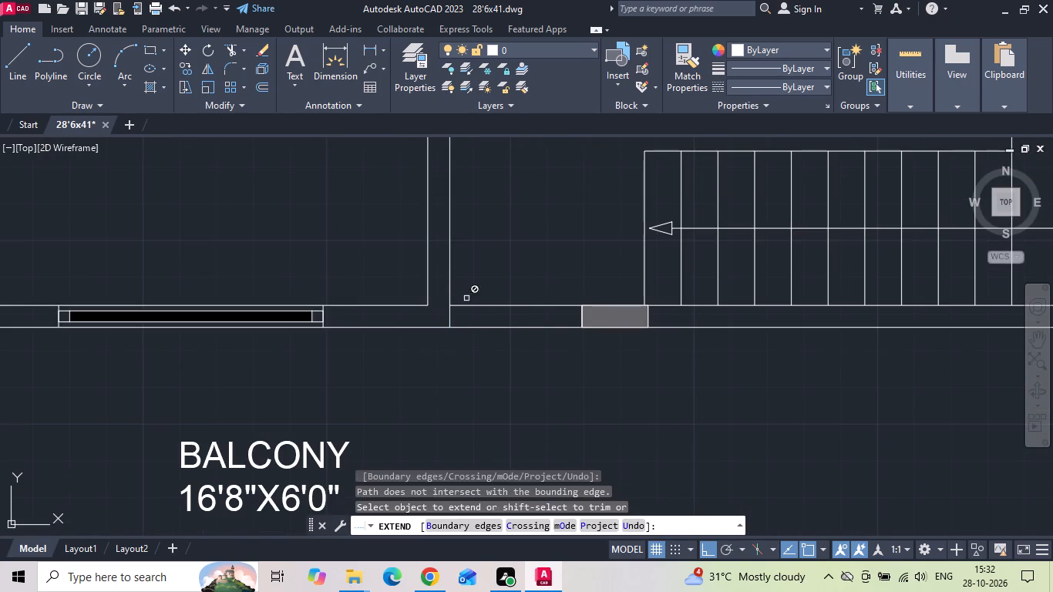
key("Escape")
Copy the BEDROOM balcony window's passage-side end frame along the wall to the near edge of the grey column.
left_click_drag(244, 290, 274, 310)
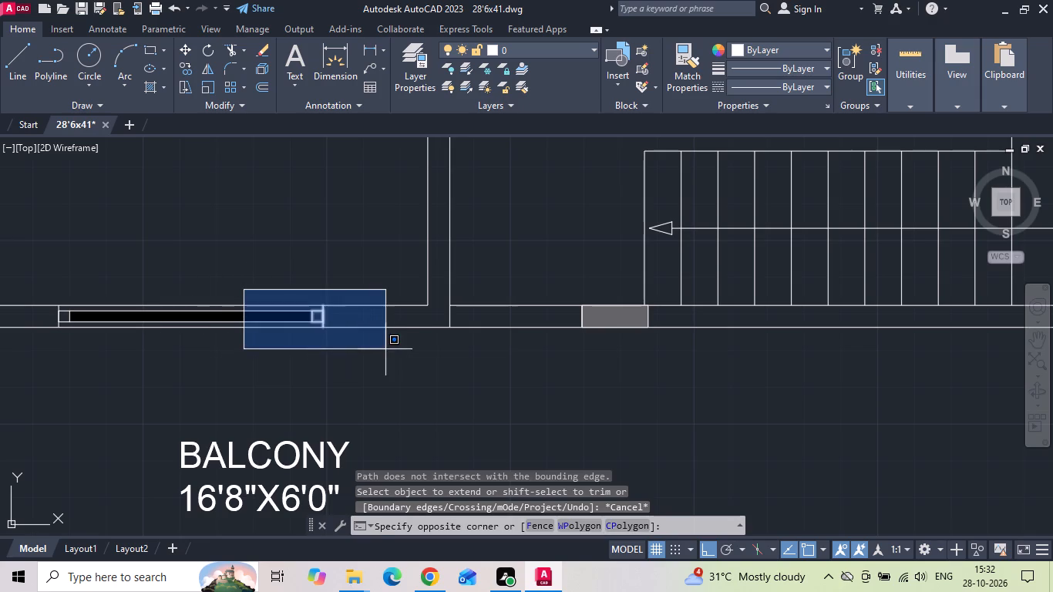
left_click(349, 348)
right_click(330, 263)
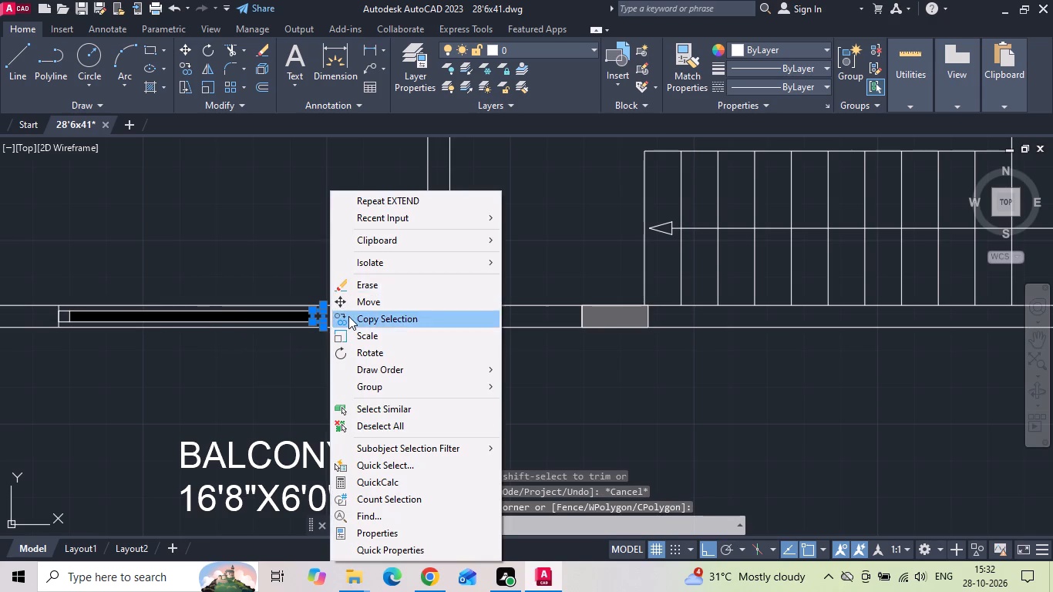
left_click(348, 316)
scroll(318, 296, "up", 2)
left_click_drag(323, 314, 334, 323)
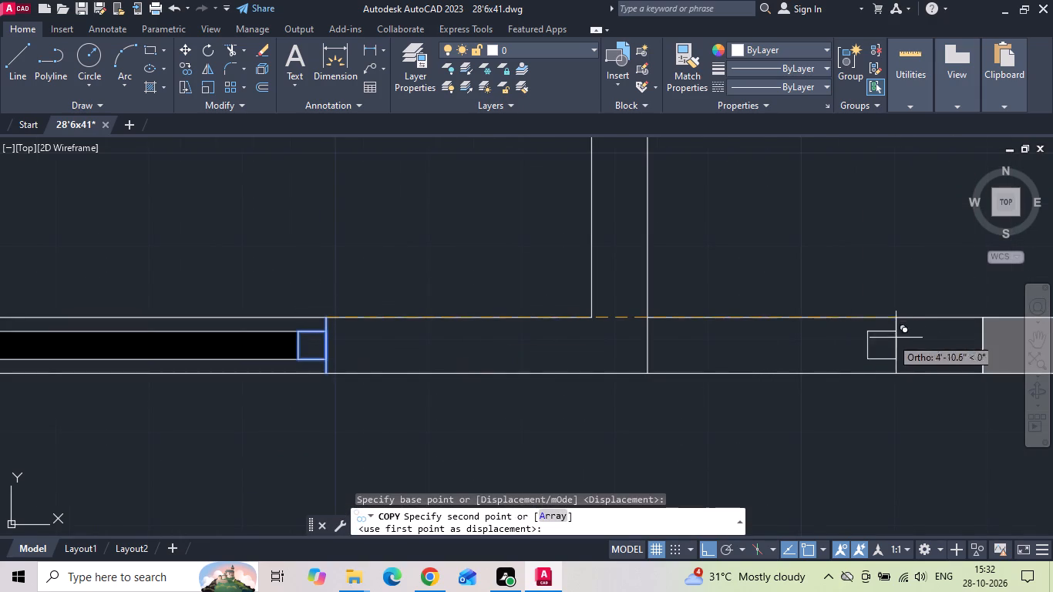
left_click(981, 312)
key("Escape")
Copy the BEDROOM balcony window's opposite end frame to the passage-side line of the partition wall.
scroll(883, 325, "down", 2)
scroll(450, 343, "up", 2)
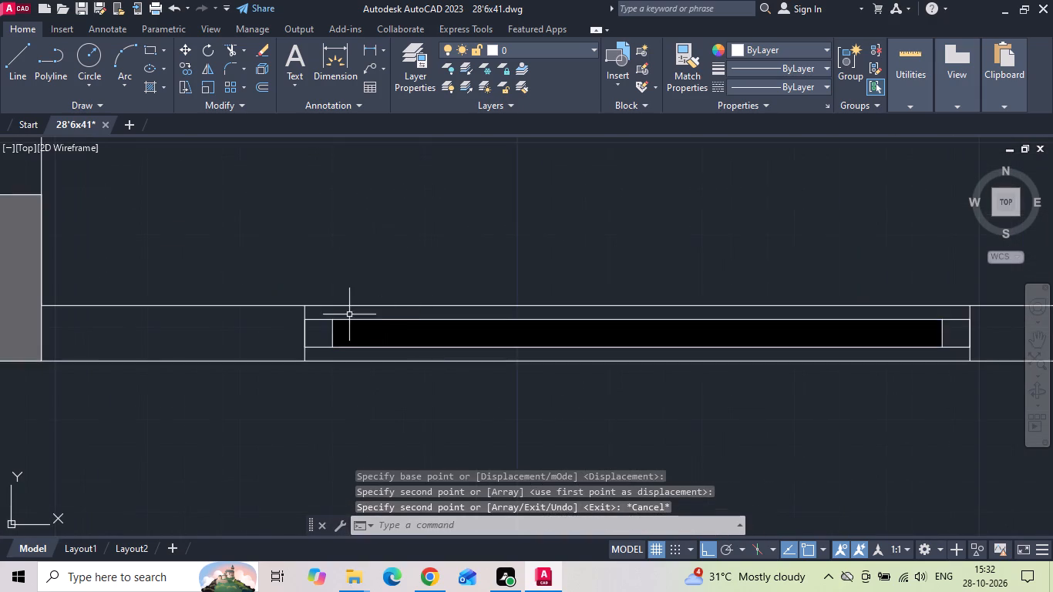
scroll(311, 312, "up", 2)
left_click_drag(321, 316, 278, 367)
left_click(273, 371)
right_click(268, 362)
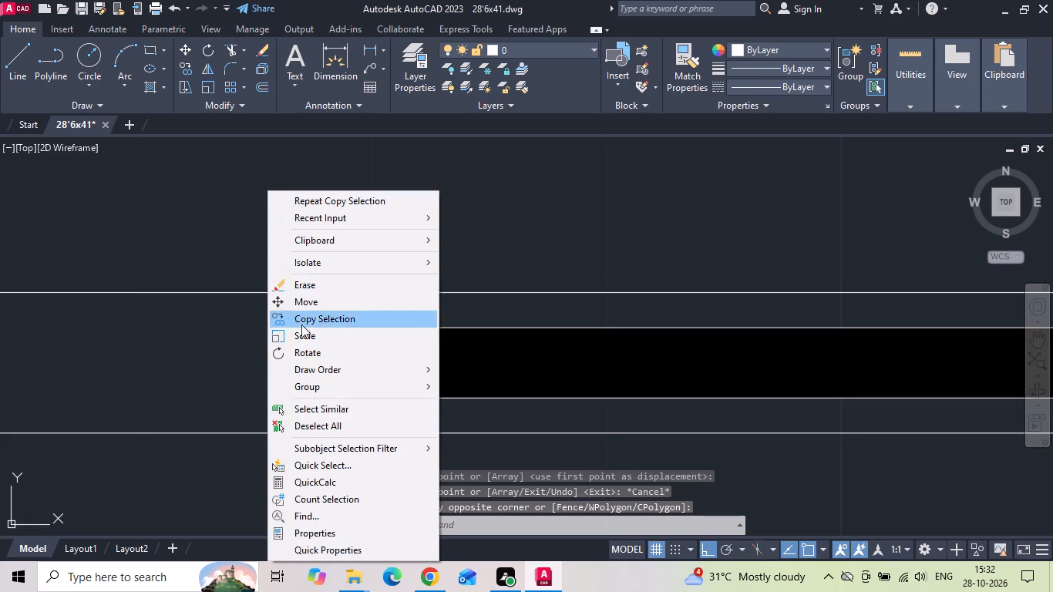
left_click(313, 323)
left_click(306, 293)
scroll(190, 321, "down", 3)
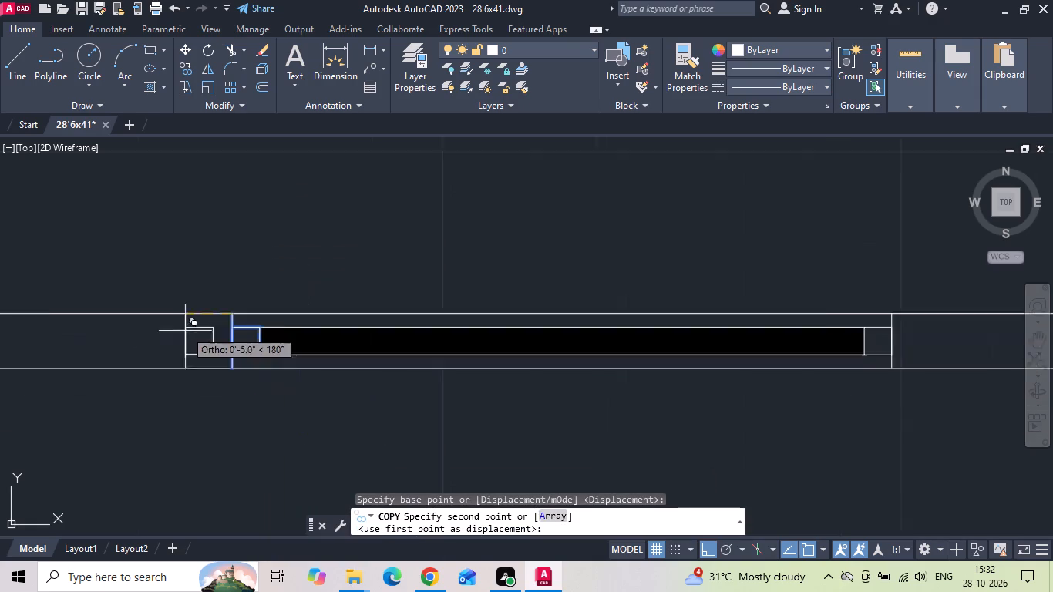
middle_click_drag(812, 333, 440, 333)
scroll(451, 341, "up", 2)
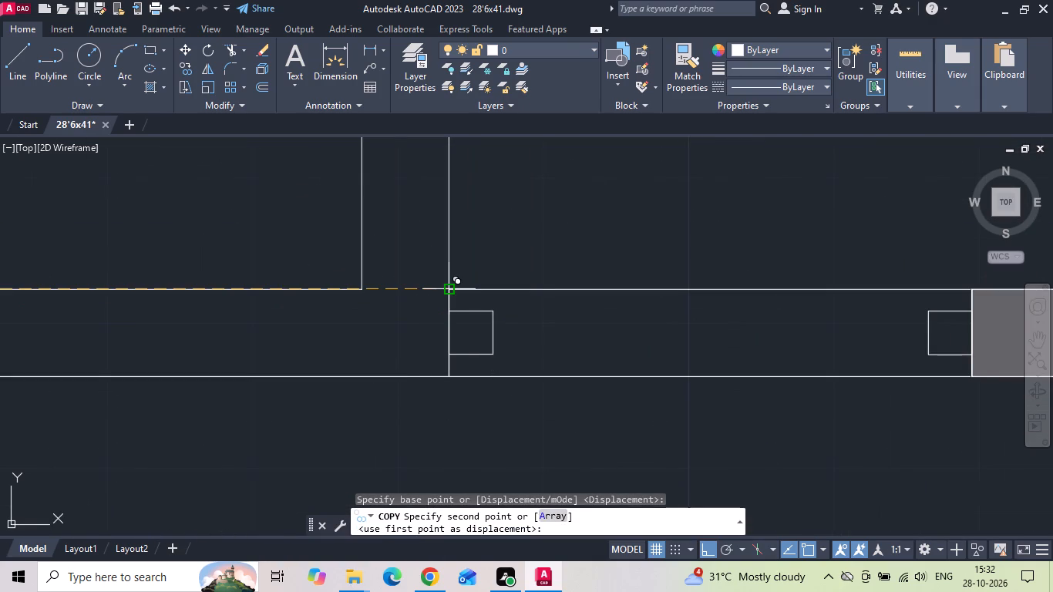
left_click(452, 287)
key("Escape")
Draw two horizontal lines joining the inner corners of the two copied end frames to complete the passage window outline.
type("L")
key("space")
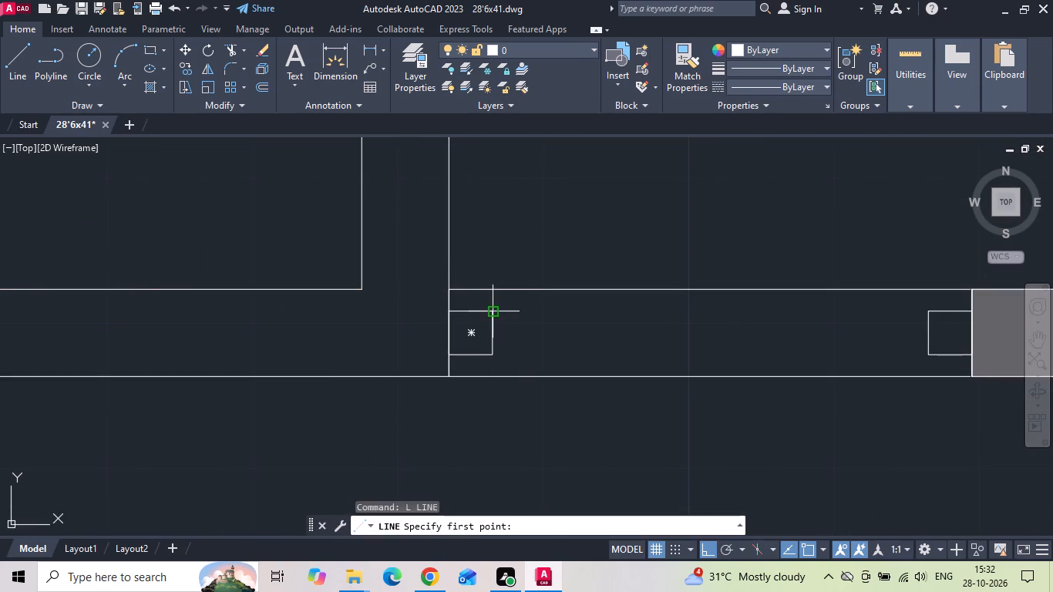
left_click(495, 312)
left_click(928, 311)
key("space")
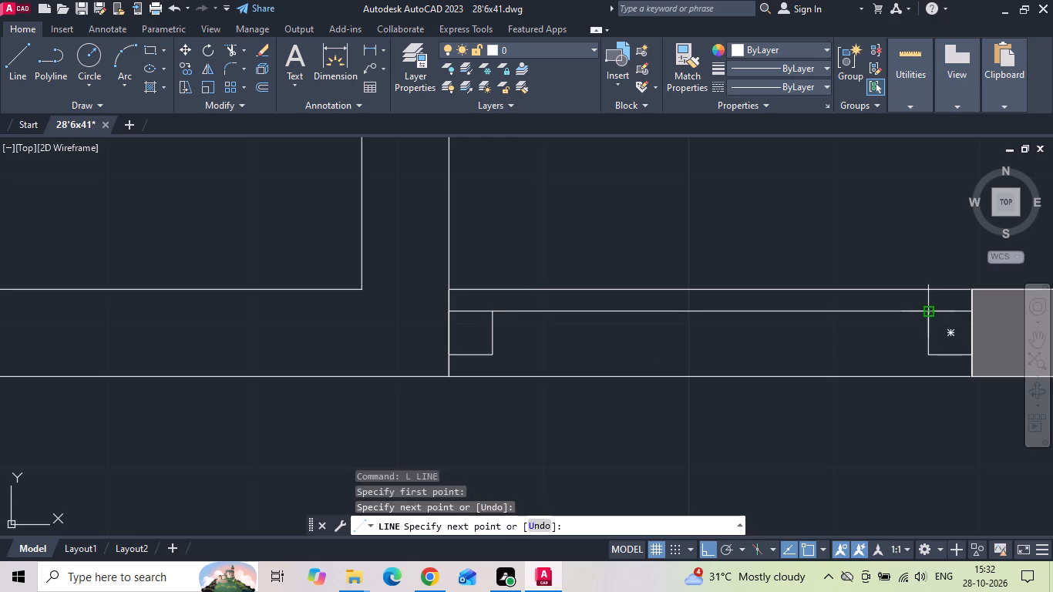
key("space")
left_click_drag(494, 355, 519, 359)
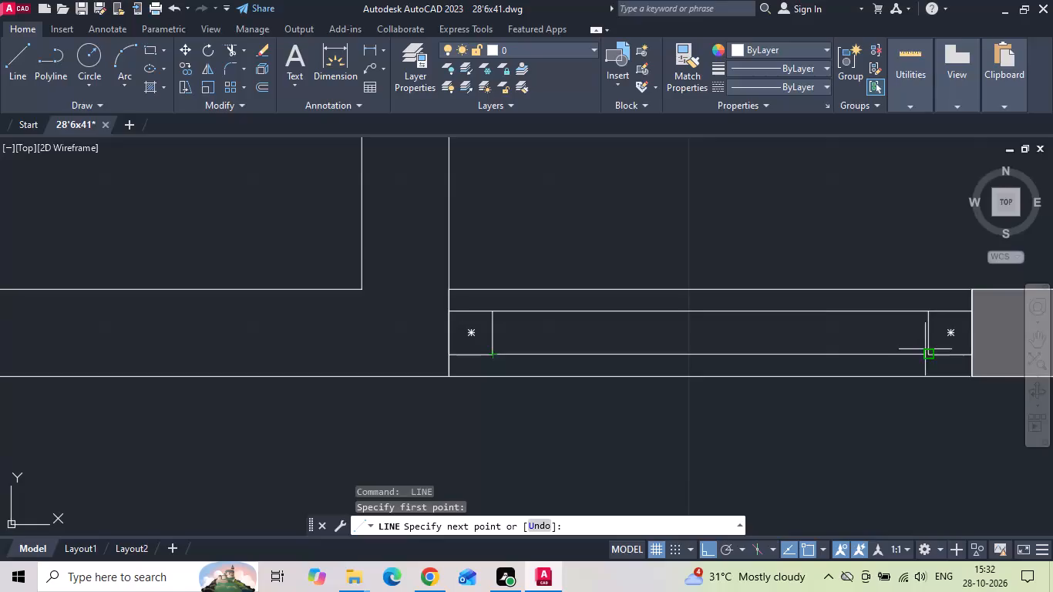
left_click(930, 353)
key("Escape")
Fill the pane between the passage window's end frames with a solid black hatch.
key("h")
key("space")
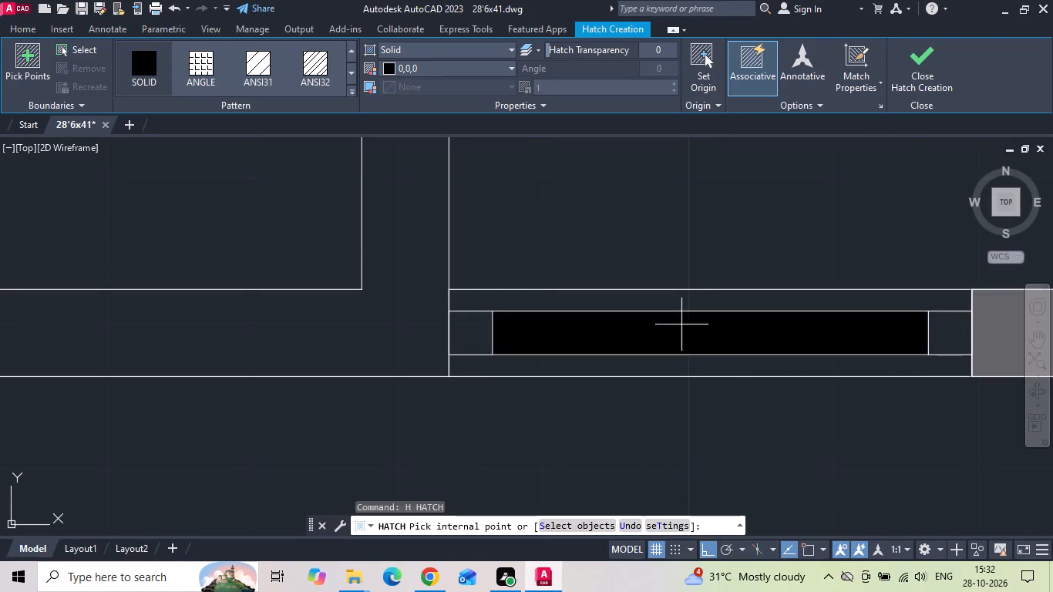
left_click(679, 326)
scroll(587, 376, "down", 1)
key("Escape")
scroll(585, 378, "down", 5)
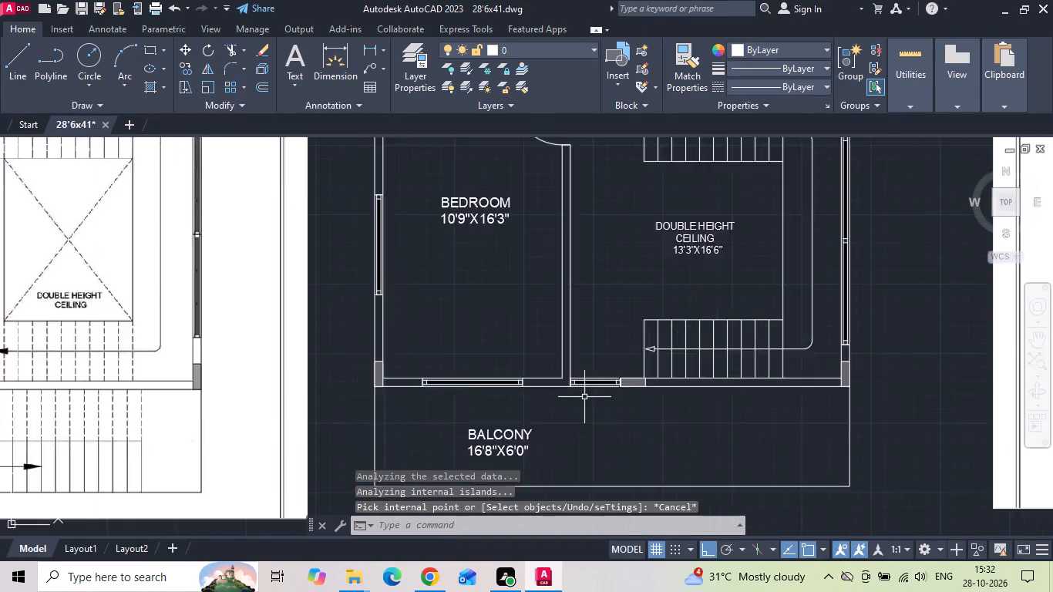
Compare the balcony wall windows with the reference plan and save the drawing.
scroll(161, 402, "up", 2)
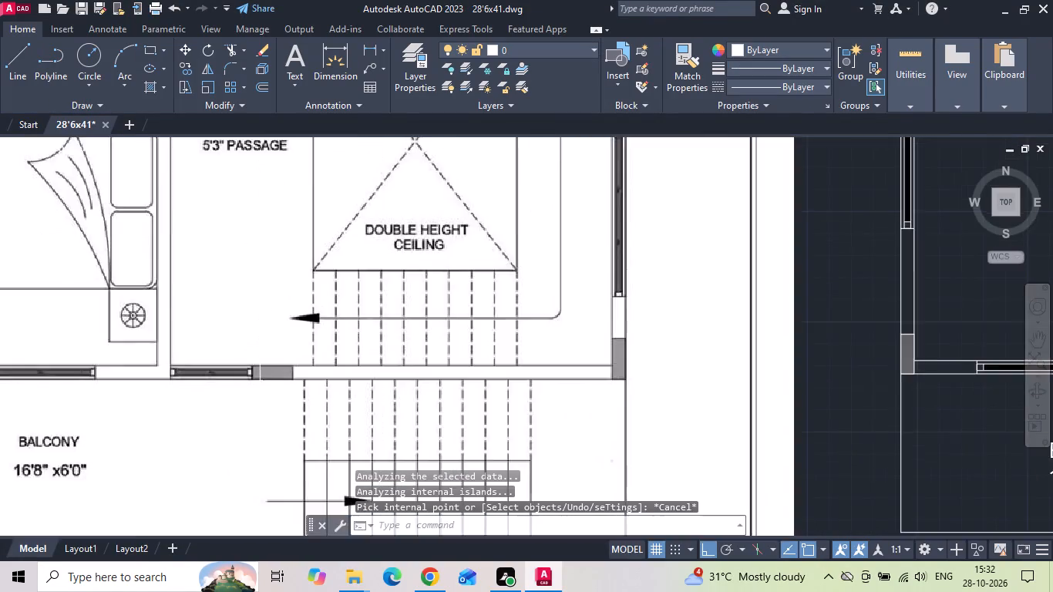
scroll(263, 382, "down", 2)
middle_click_drag(282, 278, 289, 344)
scroll(289, 344, "down", 1)
key("ctrl+s")
key("ctrl+s")
key("ctrl+s")
key("ctrl+s")
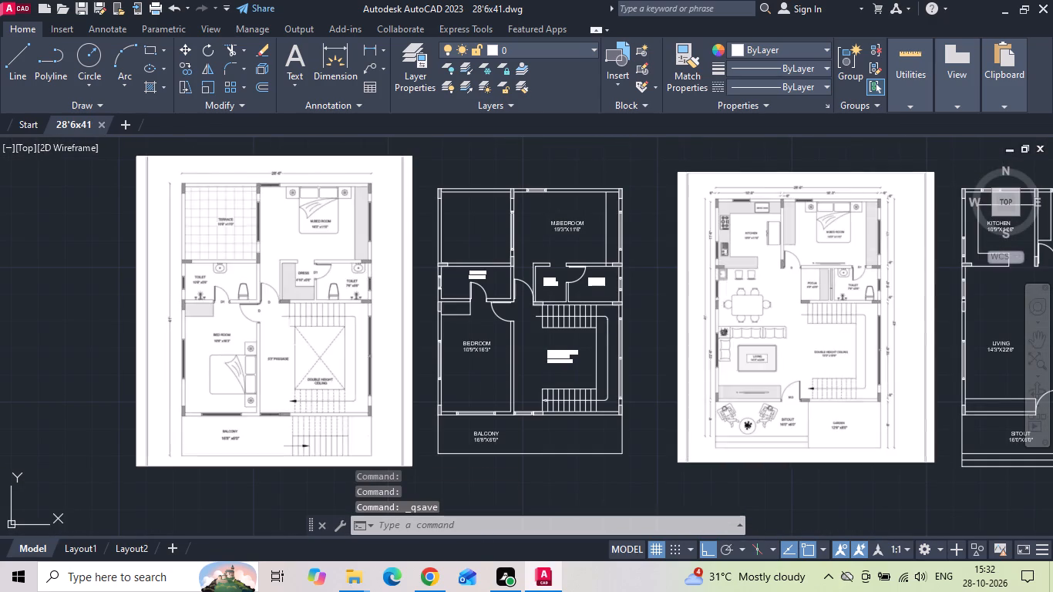
key("ctrl+s")
Measure the horizontal distance from the balcony staircase's outer edge to the balcony's side edge in the reference plan.
scroll(281, 446, "up", 3)
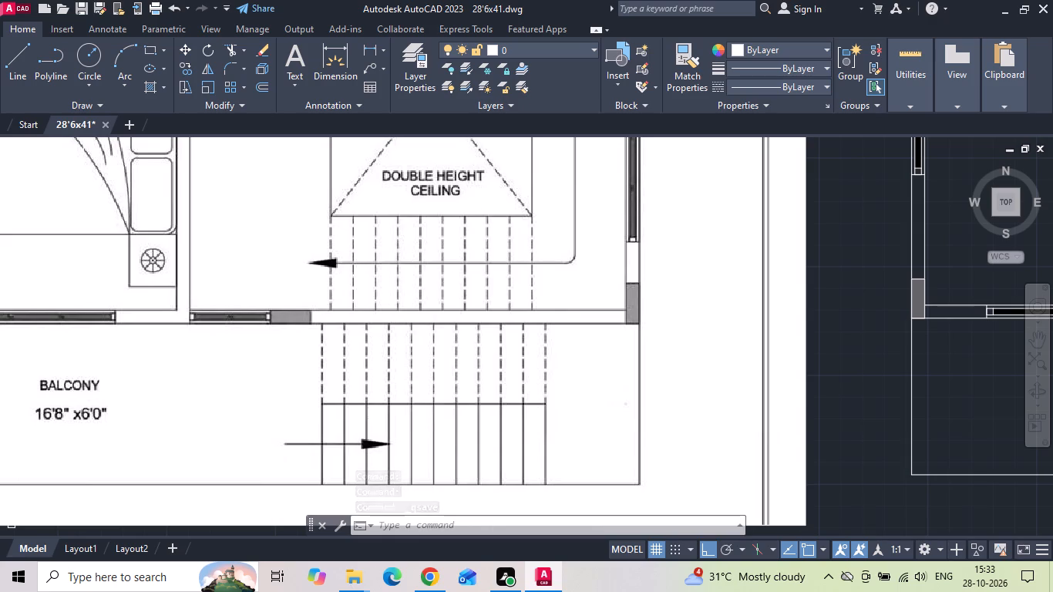
left_click(374, 49)
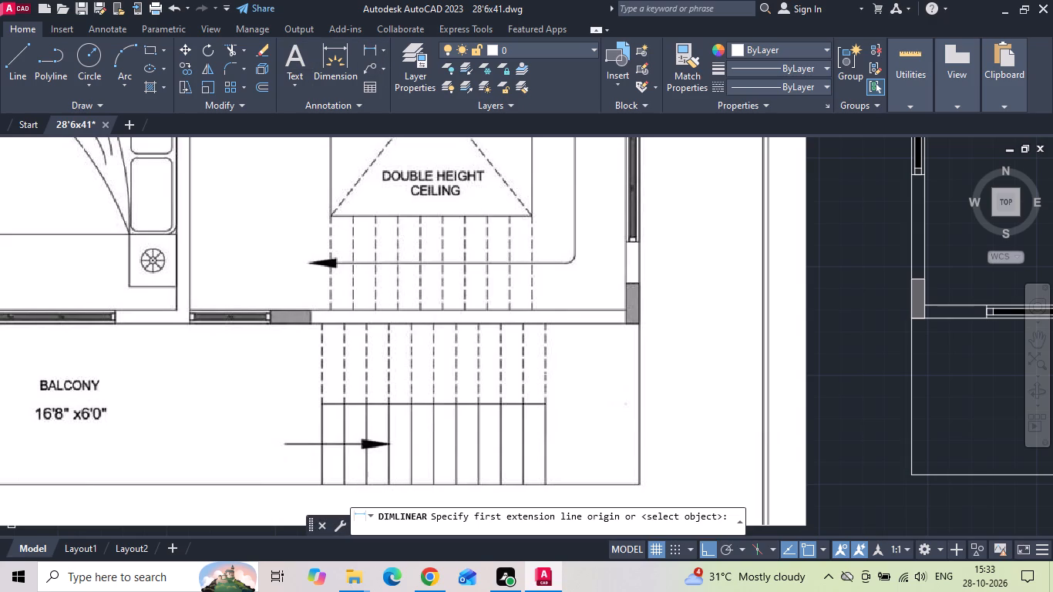
scroll(576, 429, "up", 2)
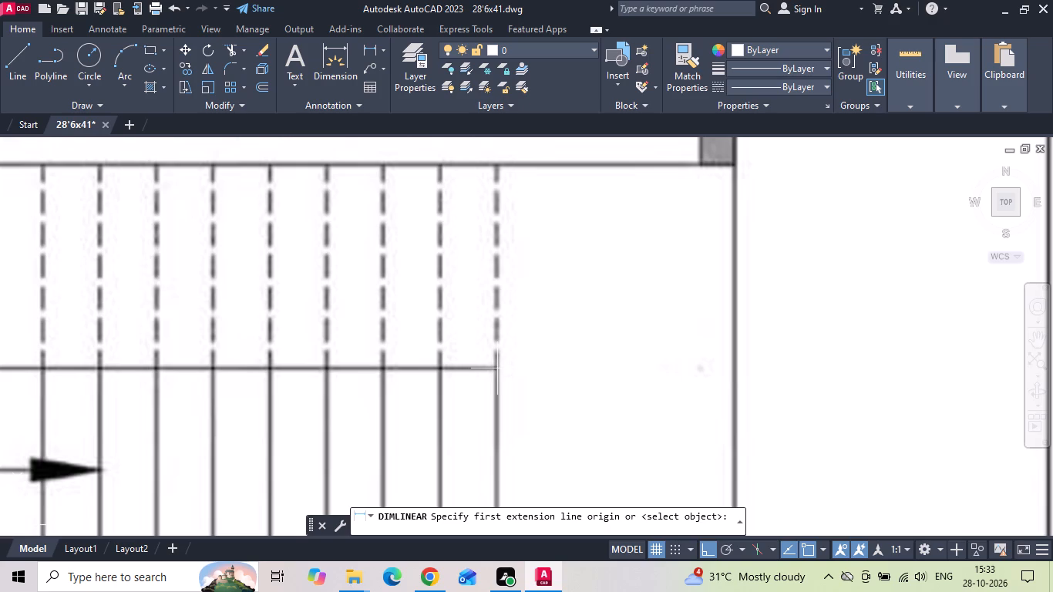
left_click(497, 368)
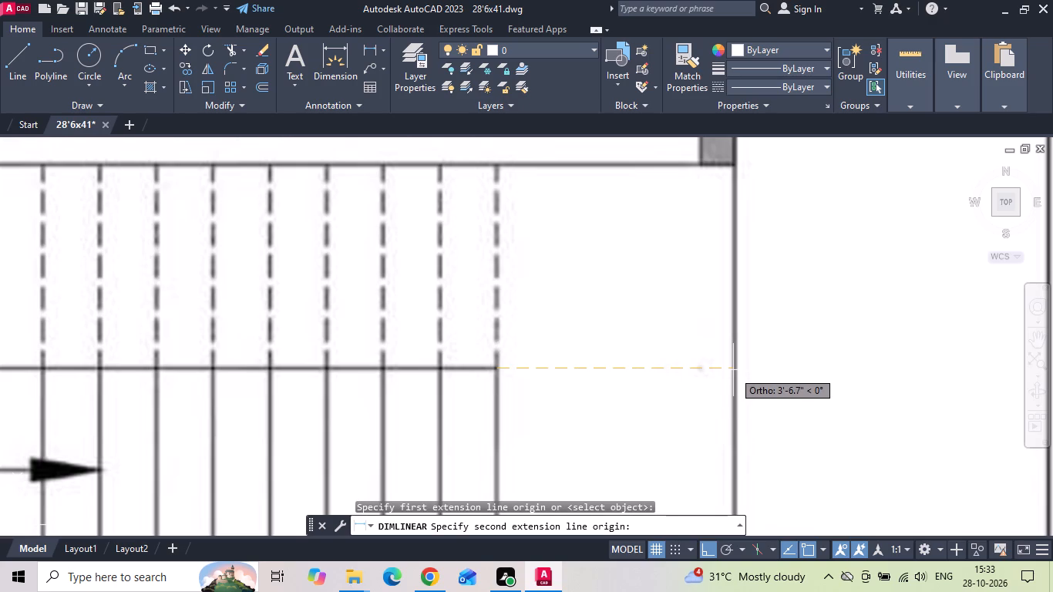
key("Escape")
Copy the balcony's outer side edge 3'6" inward to mark the end of the balcony staircase.
scroll(260, 254, "down", 4)
scroll(691, 291, "up", 2)
left_click_drag(746, 264, 726, 267)
key("Escape")
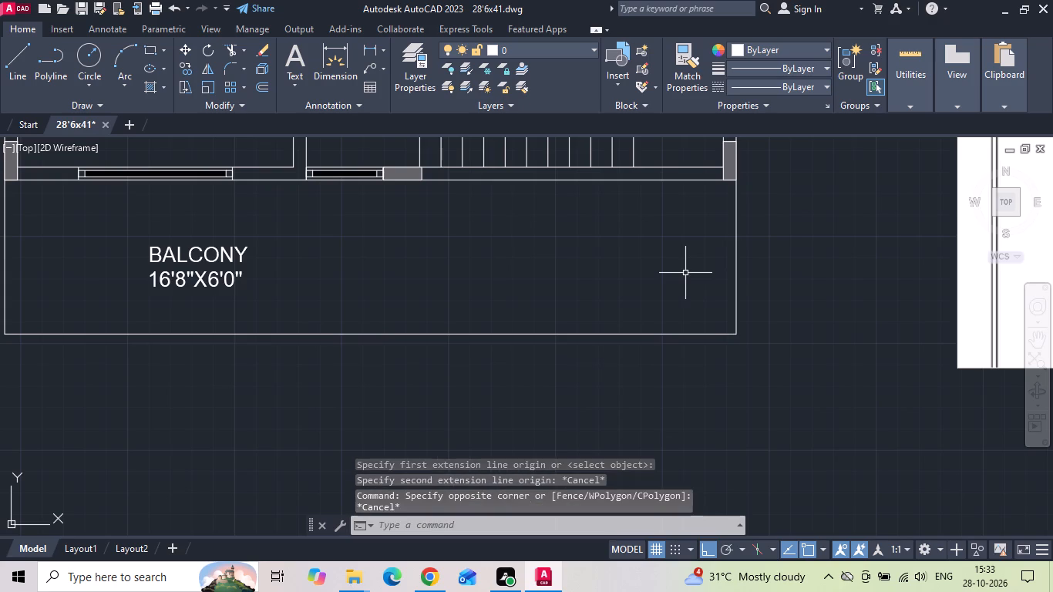
left_click_drag(765, 265, 738, 277)
left_click(719, 279)
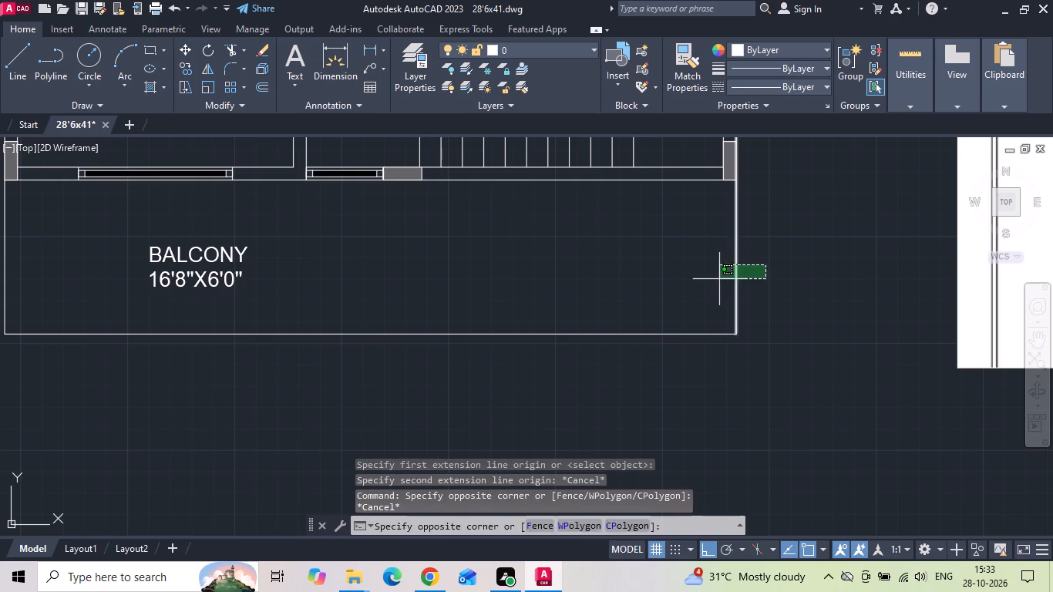
right_click(718, 278)
left_click(765, 297)
left_click_drag(691, 286, 674, 293)
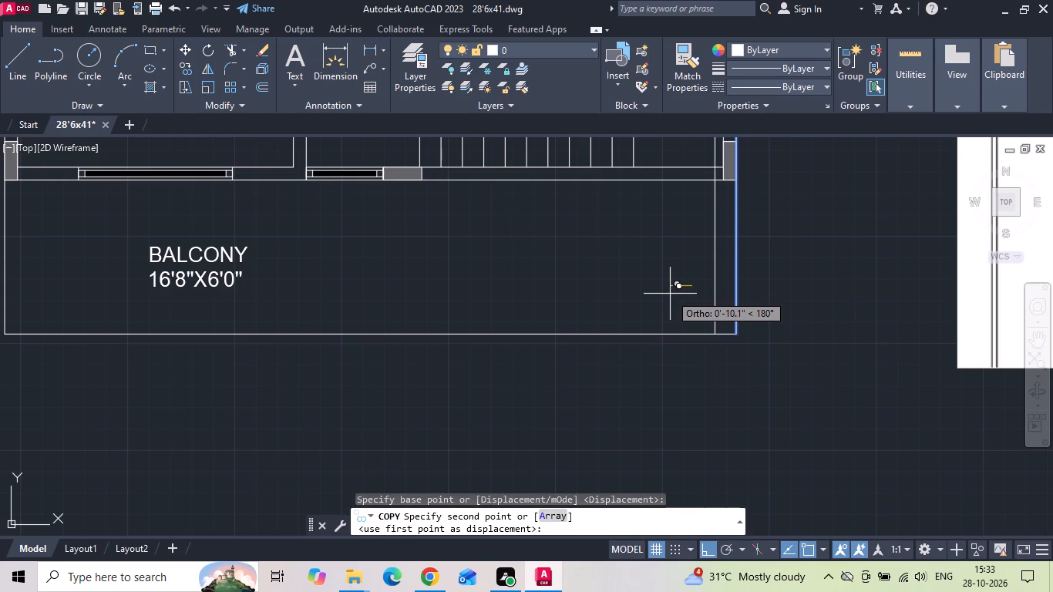
type("3'6")
key("Return")
key("Escape")
Trim the copied line where it crosses the balcony wall and delete the leftover piece inside the stair flight.
type("TR")
key("space")
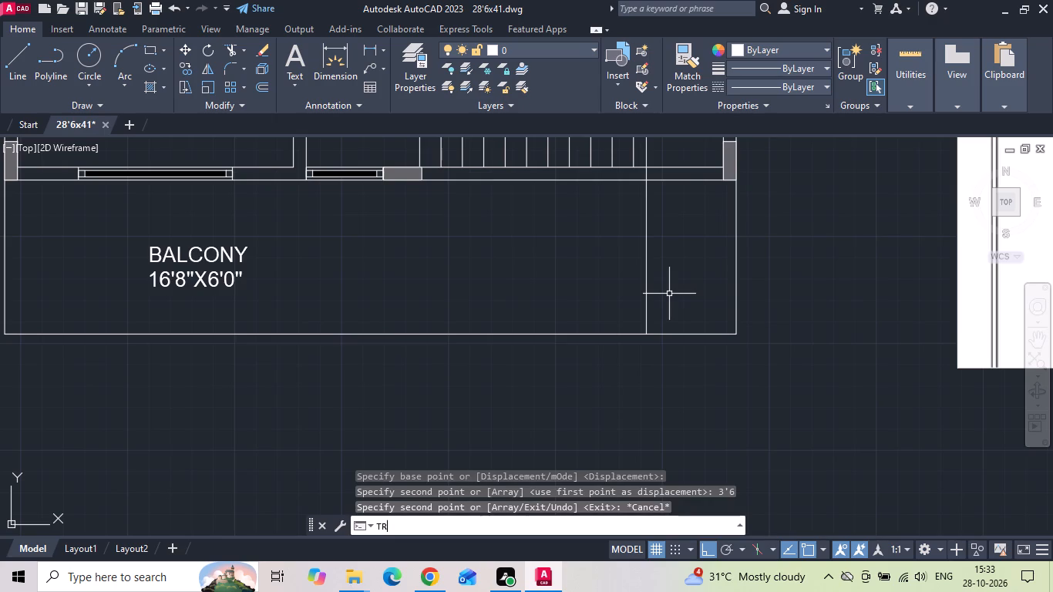
key("space")
left_click(642, 173)
left_click(657, 176)
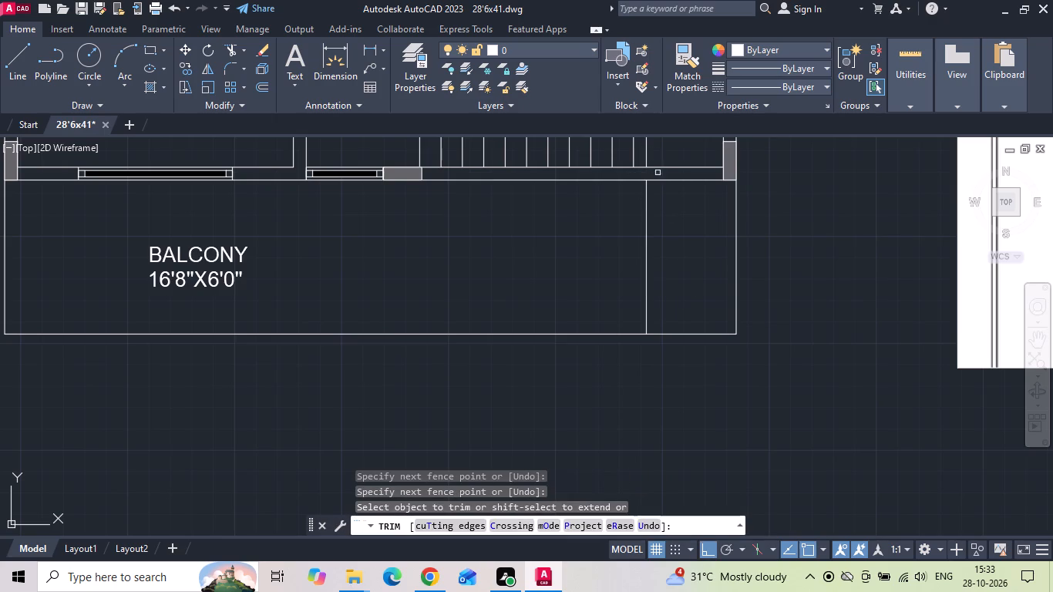
key("Escape")
left_click(648, 156)
key("Delete")
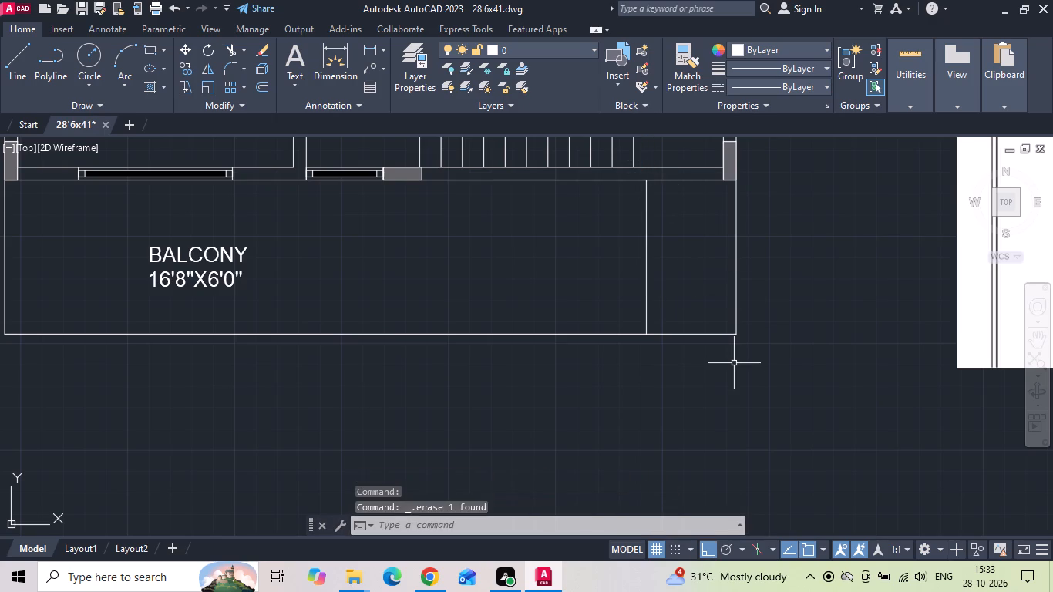
In the ground-floor plan, trim the stairwell's long side line where it runs down through the end of the flight near the garden.
scroll(737, 380, "down", 2)
scroll(254, 329, "up", 2)
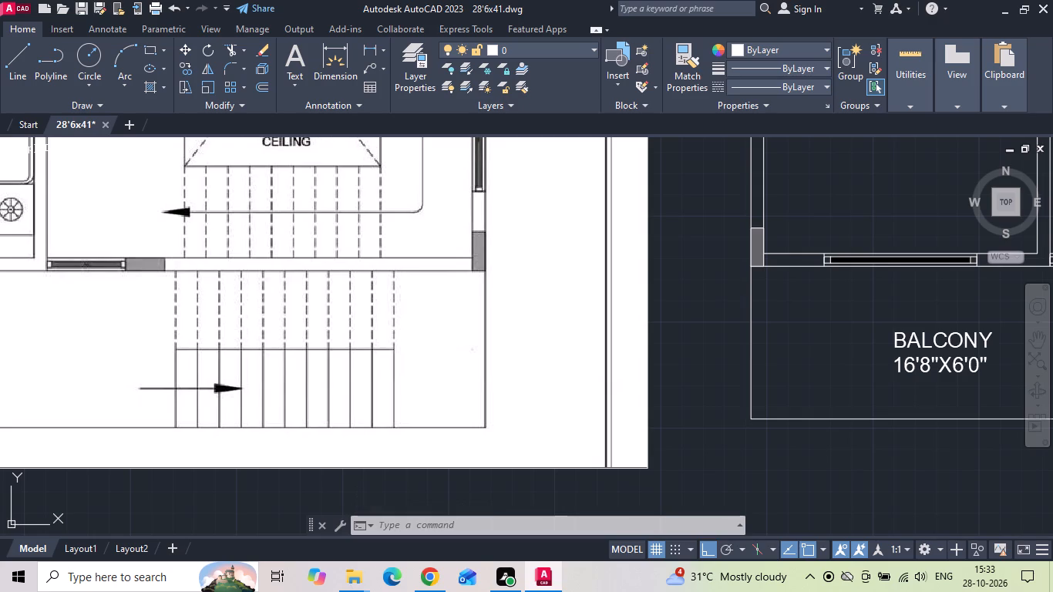
scroll(182, 296, "down", 2)
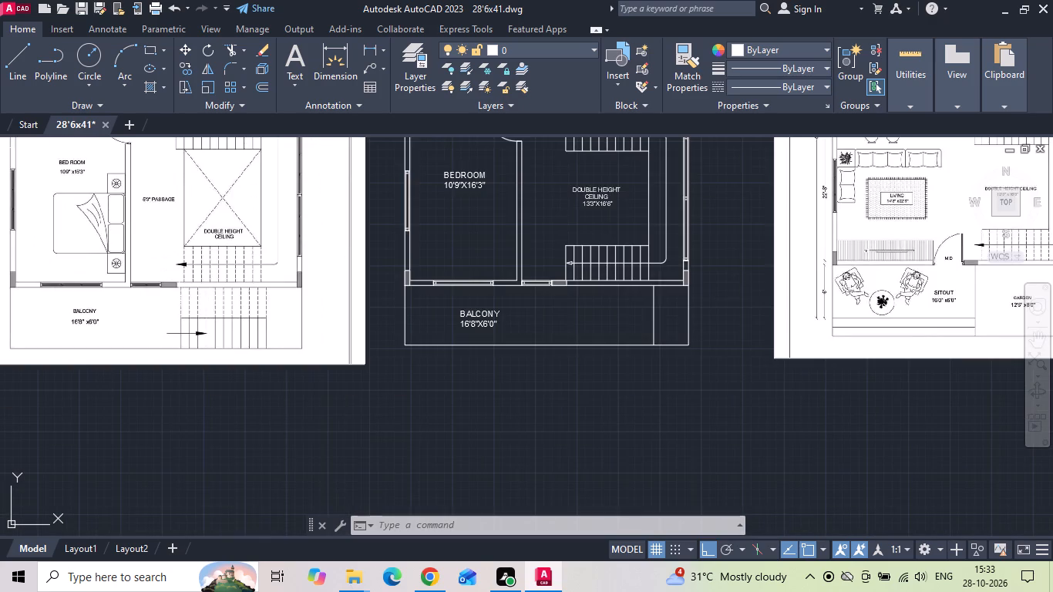
scroll(277, 360, "down", 1)
scroll(820, 276, "up", 2)
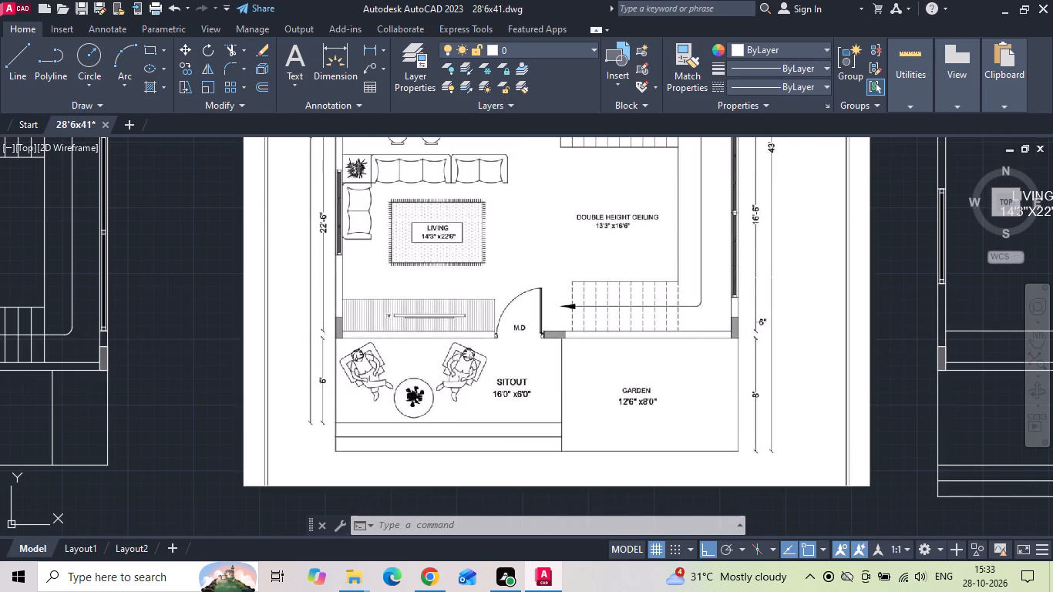
scroll(360, 341, "down", 1)
scroll(969, 322, "up", 2)
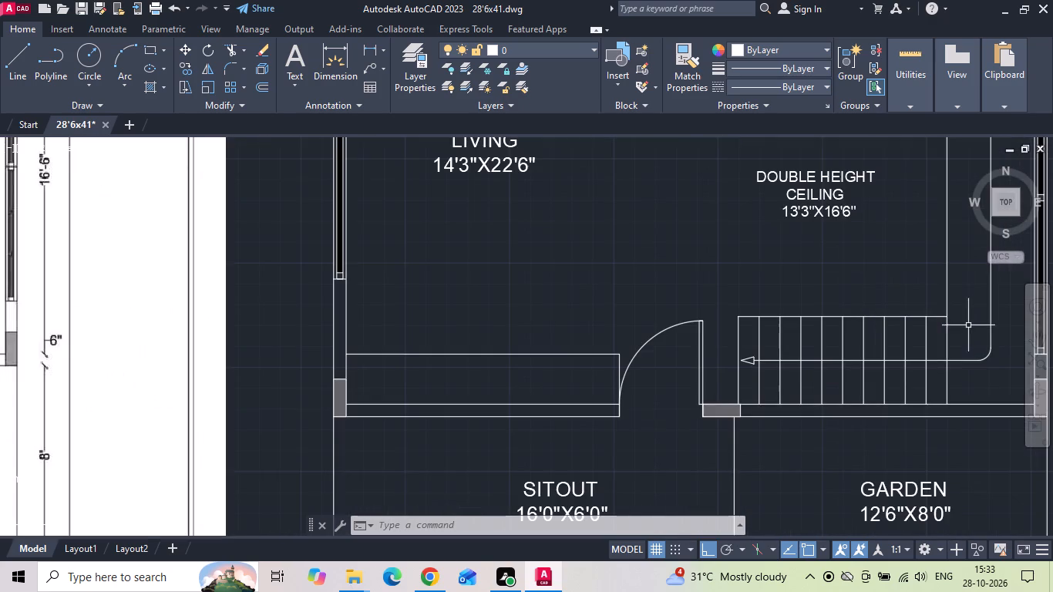
middle_click_drag(949, 318, 705, 365)
type("TR")
key("space")
left_click(704, 386)
left_click(705, 422)
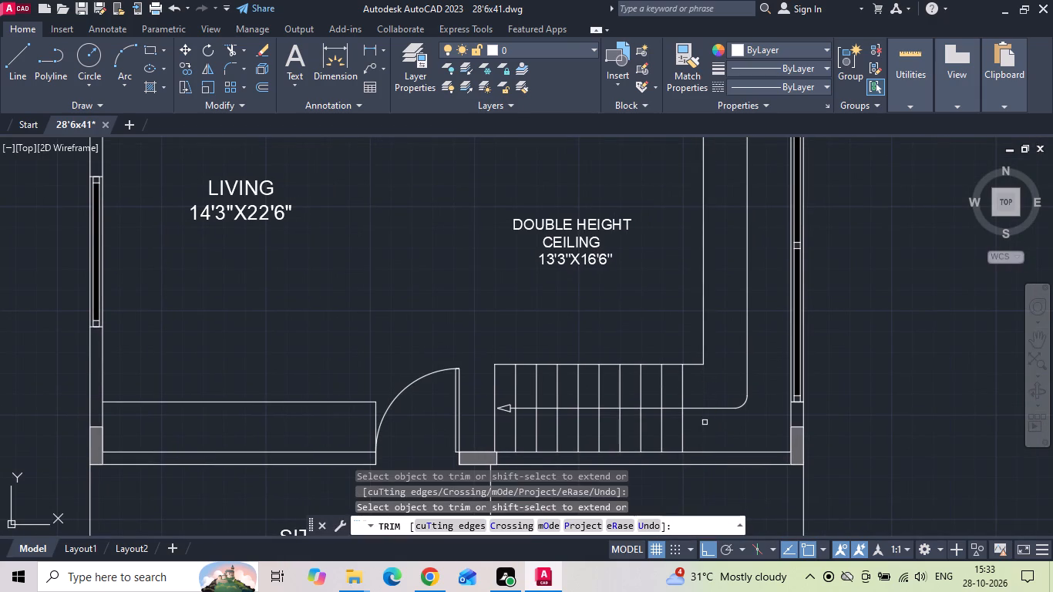
key("Escape")
Copy the last tread line of the ground-floor flight one tread over to the flight's end corner.
scroll(704, 423, "up", 2)
left_click(671, 357)
left_click(625, 329)
right_click(623, 328)
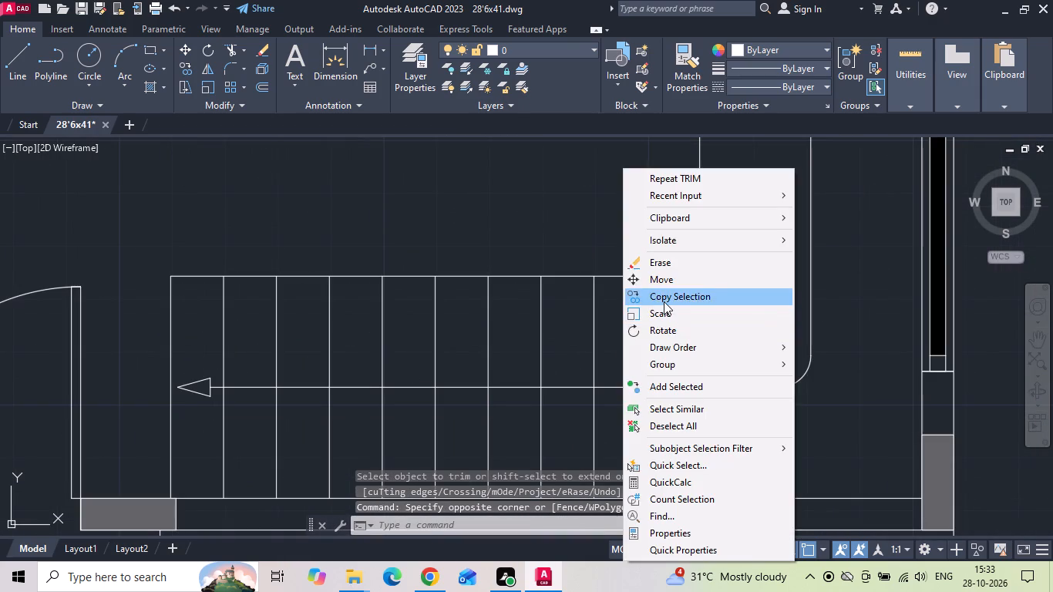
left_click(664, 301)
left_click(651, 277)
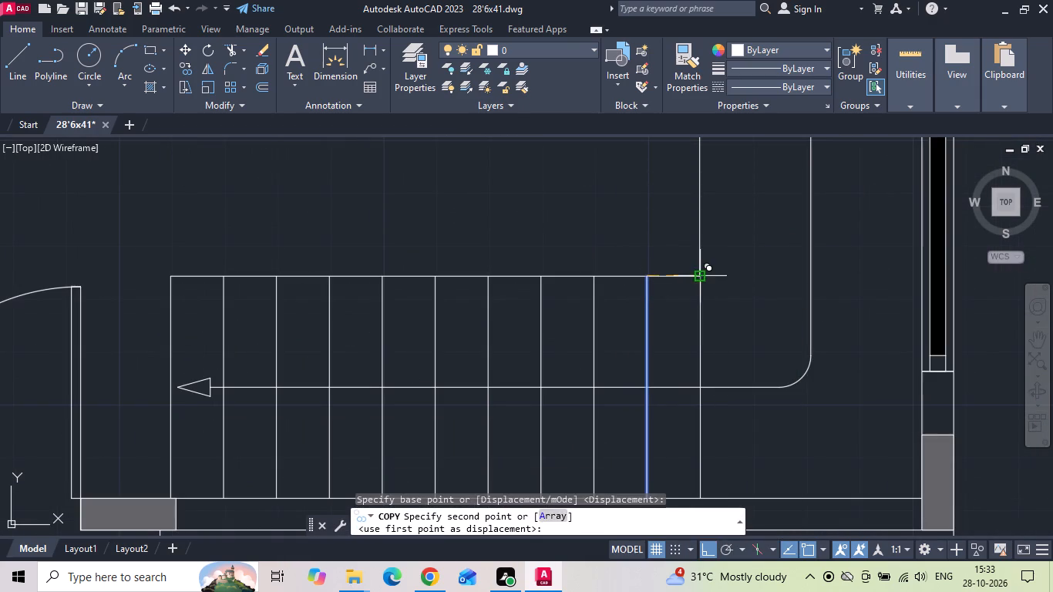
left_click(703, 277)
key("Escape")
Load the ACAD_ISO02W100 (ISO dash) linetype into the drawing.
left_click_drag(727, 316, 671, 318)
left_click(153, 340)
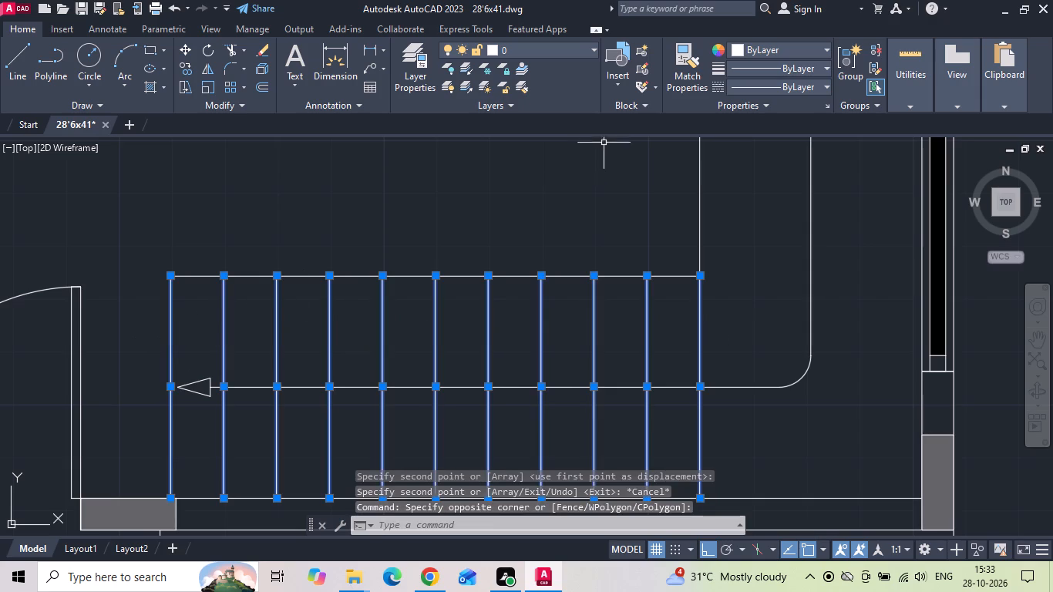
left_click(743, 85)
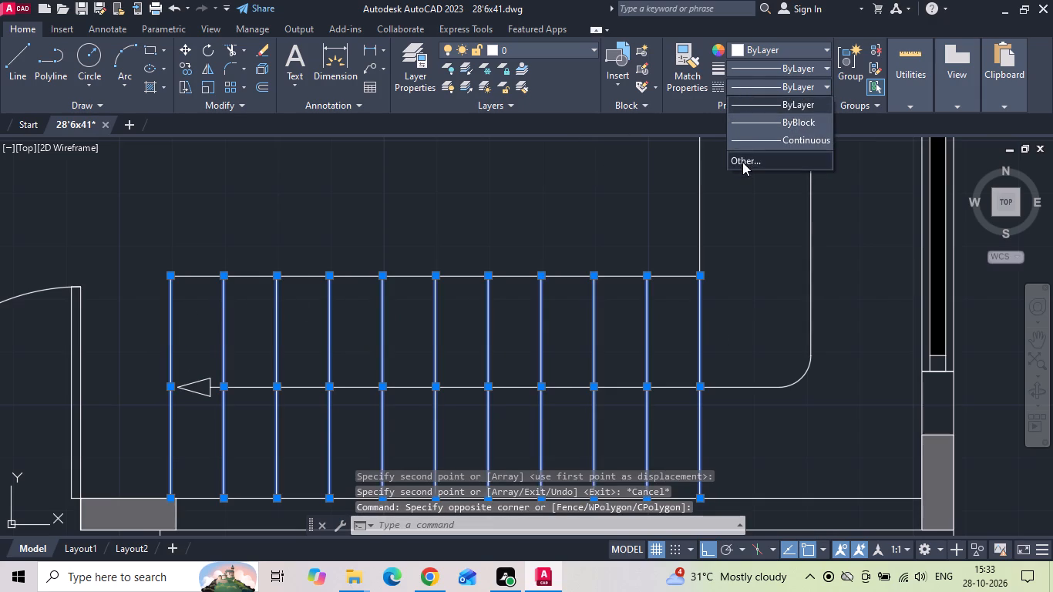
left_click(742, 162)
left_click(640, 156)
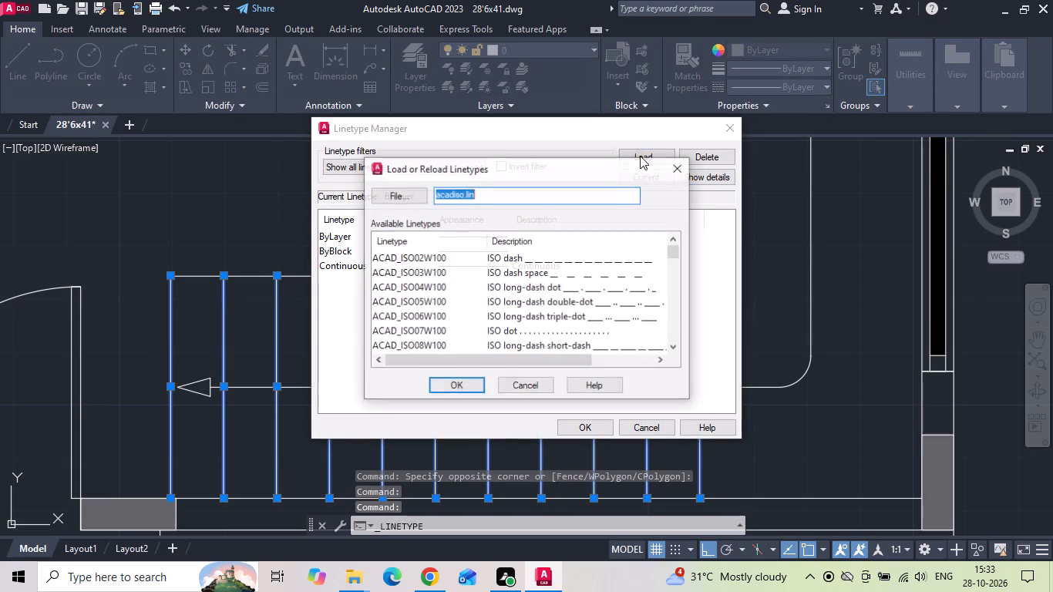
left_click(523, 254)
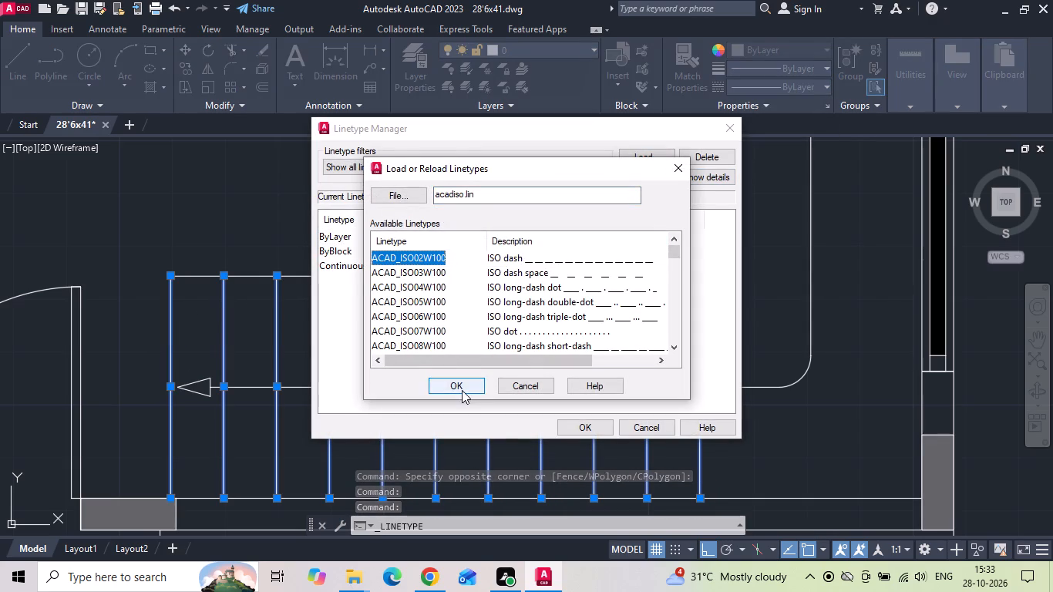
left_click(462, 390)
left_click(550, 266)
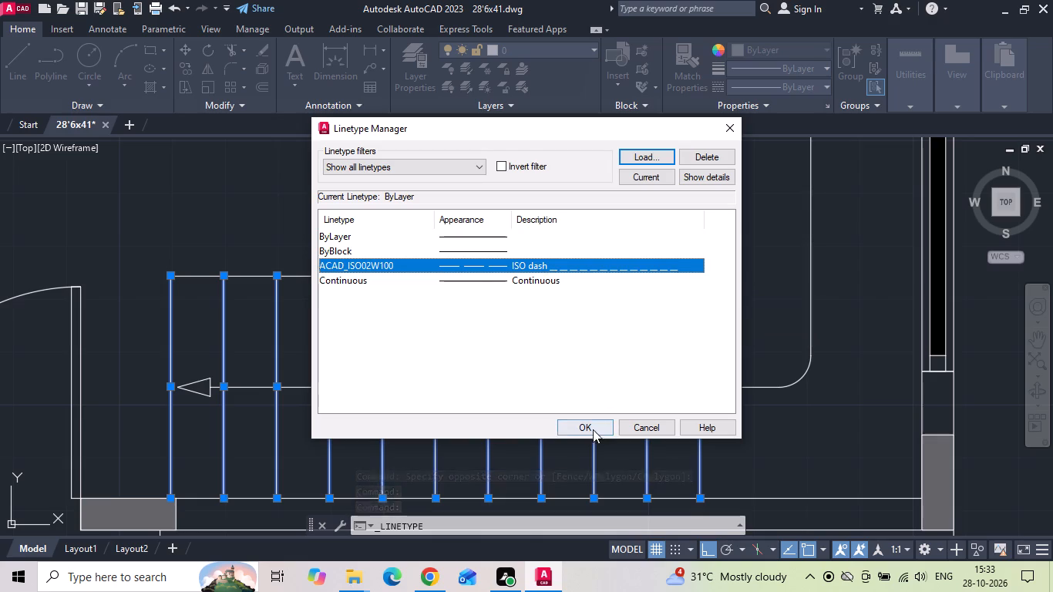
left_click(587, 426)
key("Escape")
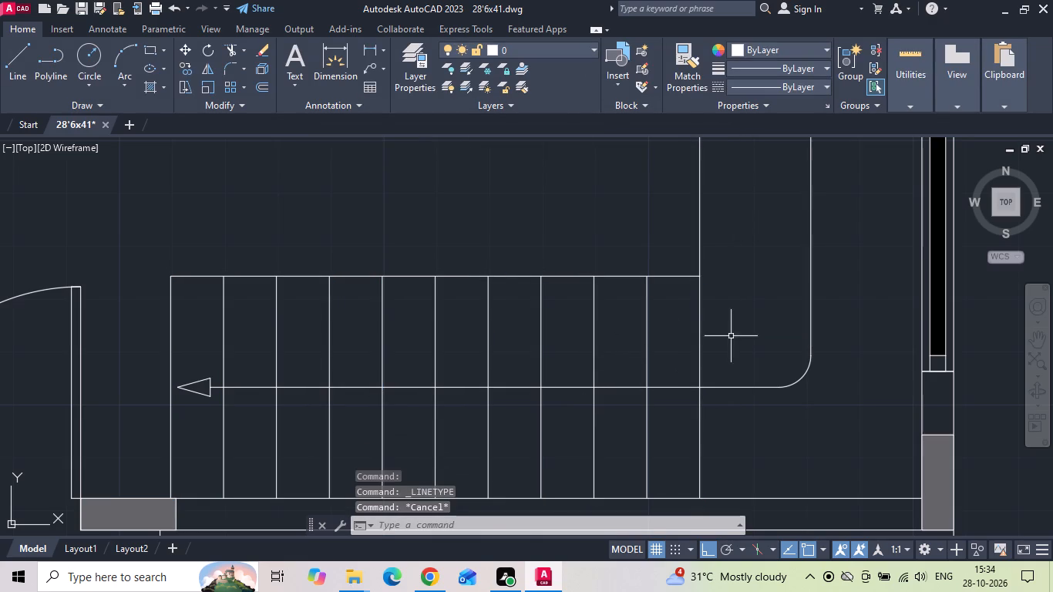
Apply the ACAD_ISO02W100 linetype to all tread lines of the ground-floor flight beside the garden wall.
left_click_drag(732, 336, 678, 334)
left_click(150, 334)
left_click(762, 87)
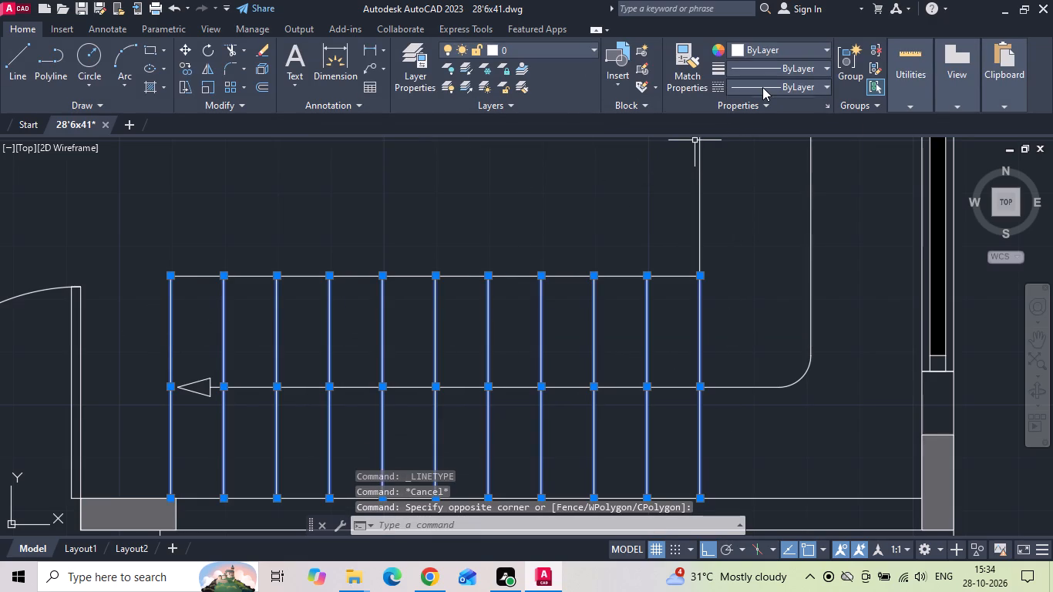
left_click(762, 137)
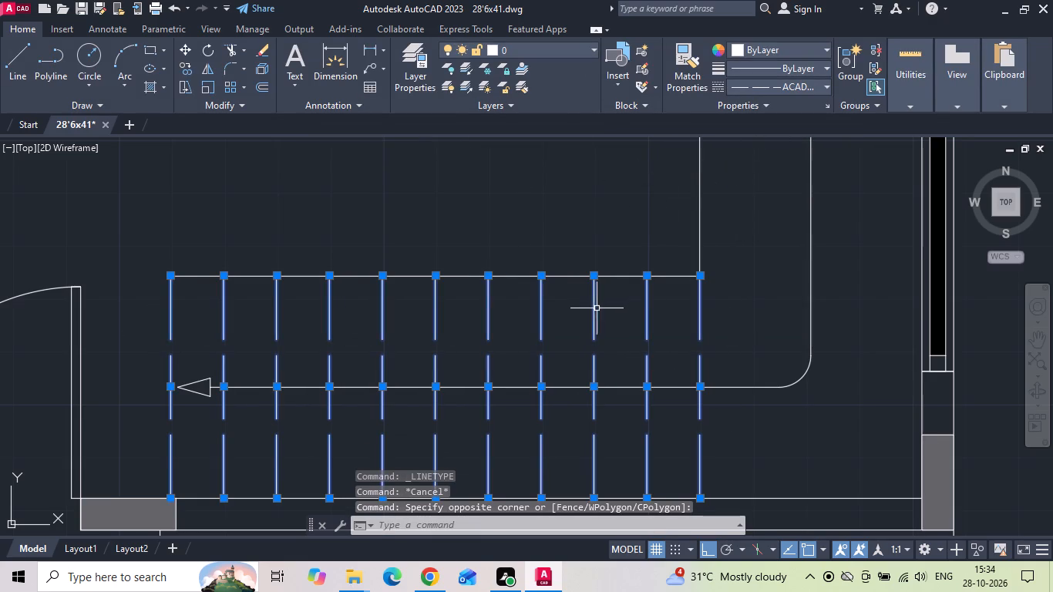
Set the linetype scale of the dashed ground-floor tread lines to 0.5.
right_click(593, 311)
left_click(631, 532)
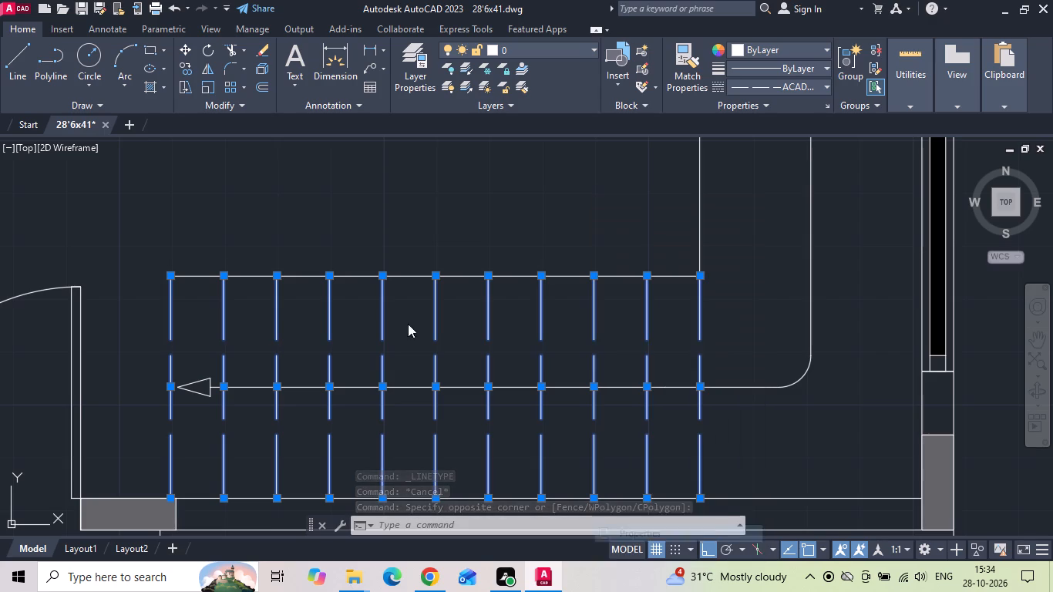
left_click(103, 134)
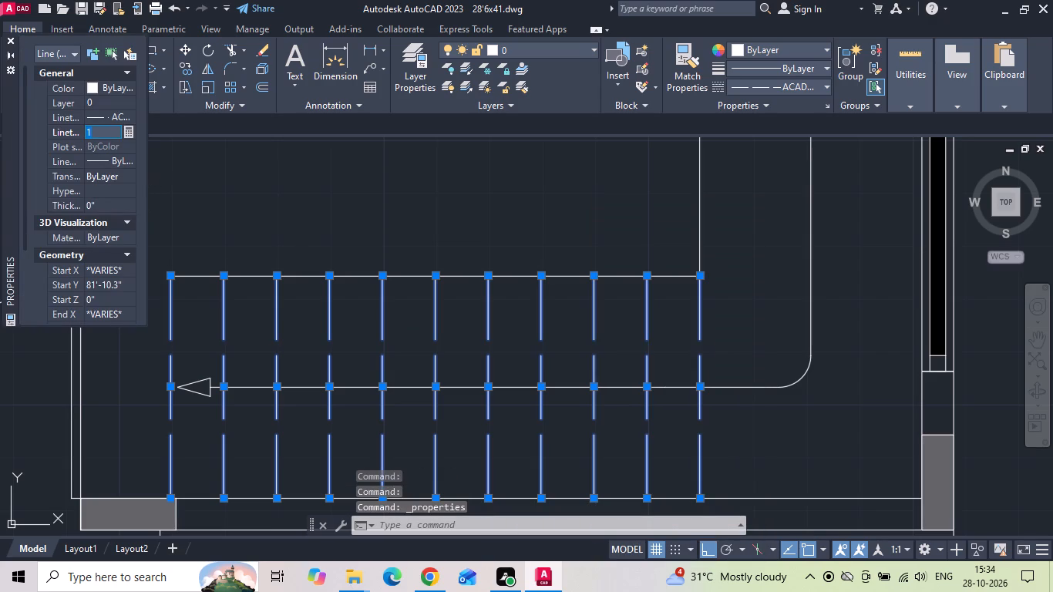
type(".5")
key("Return")
key("Escape")
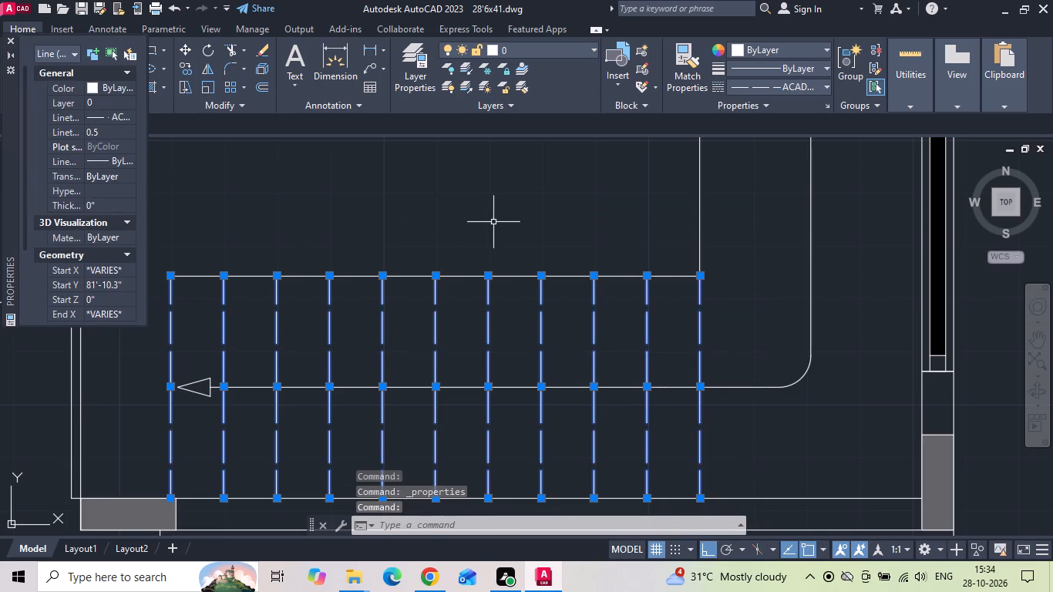
left_click(496, 222)
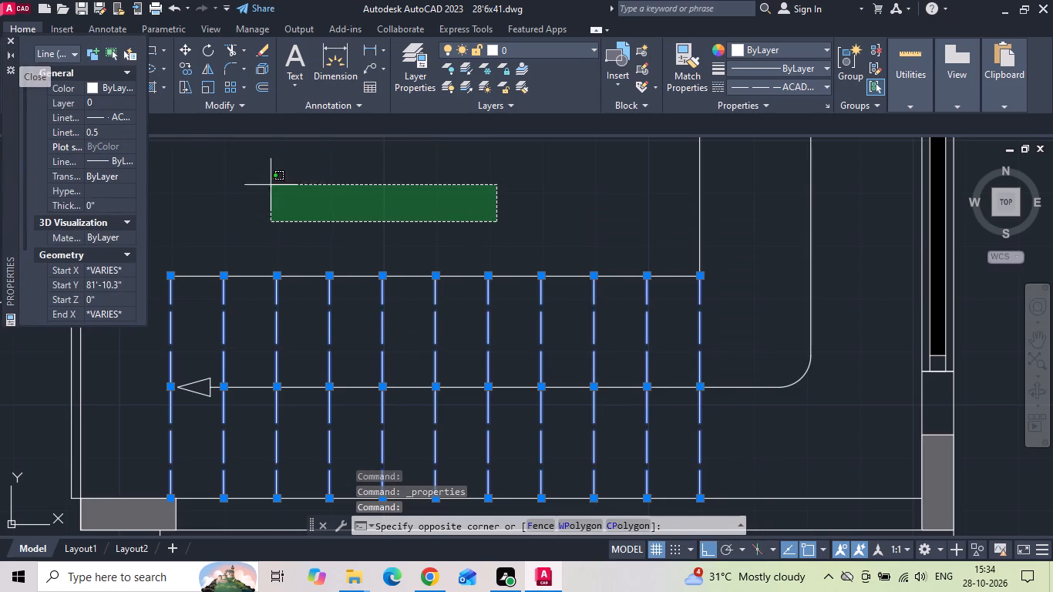
key("Escape")
left_click(10, 40)
scroll(537, 244, "down", 3)
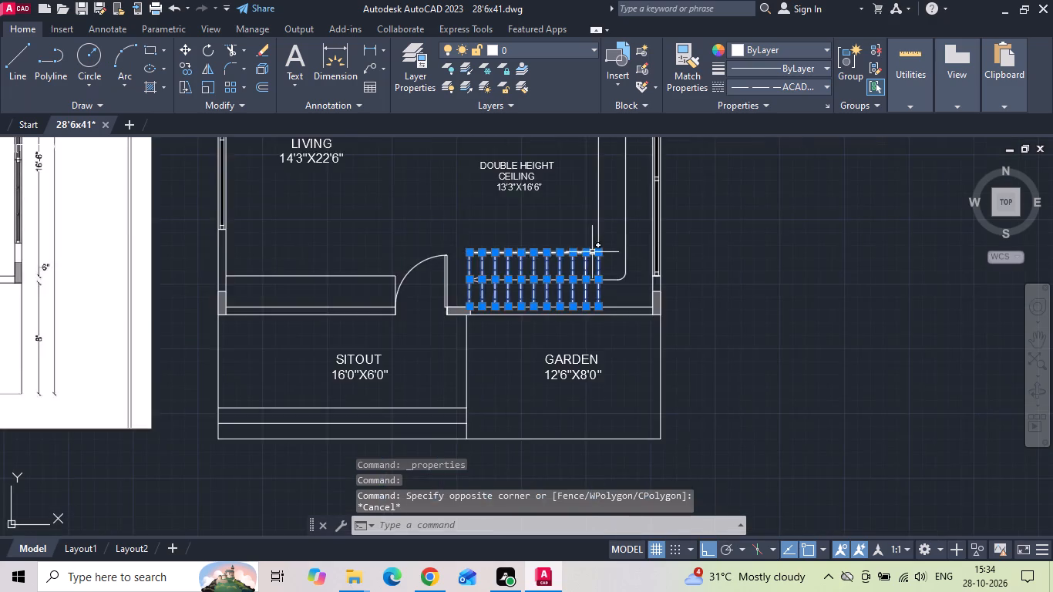
scroll(599, 257, "down", 1)
key("Escape")
In the balcony floor plan, trim the stairwell's long side line where it runs through the end of the flight beside the balcony wall.
scroll(146, 308, "down", 1)
middle_click_drag(62, 297, 282, 300)
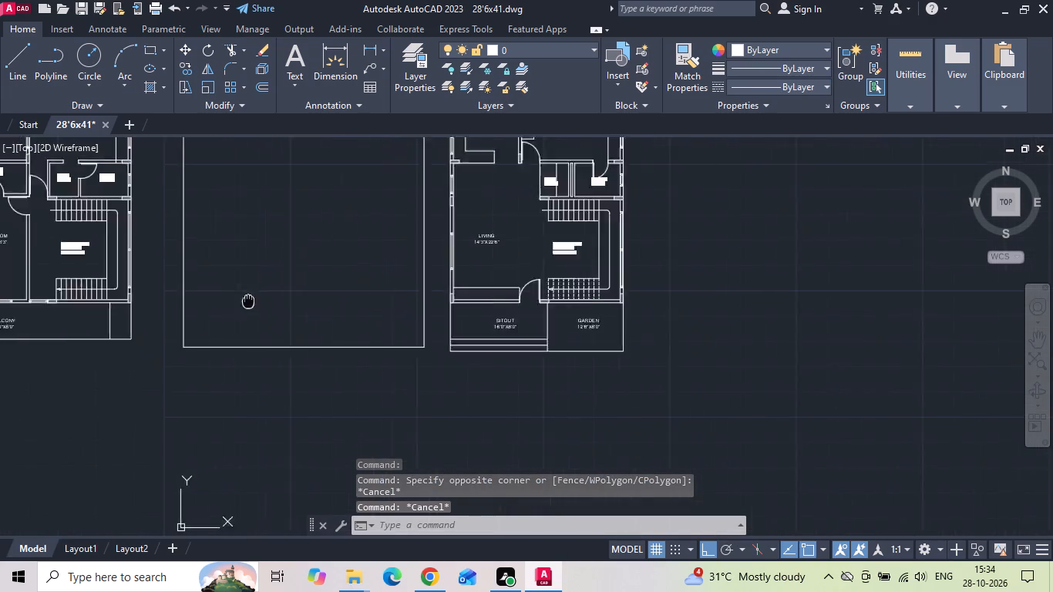
middle_click_drag(282, 300, 454, 300)
scroll(253, 287, "up", 2)
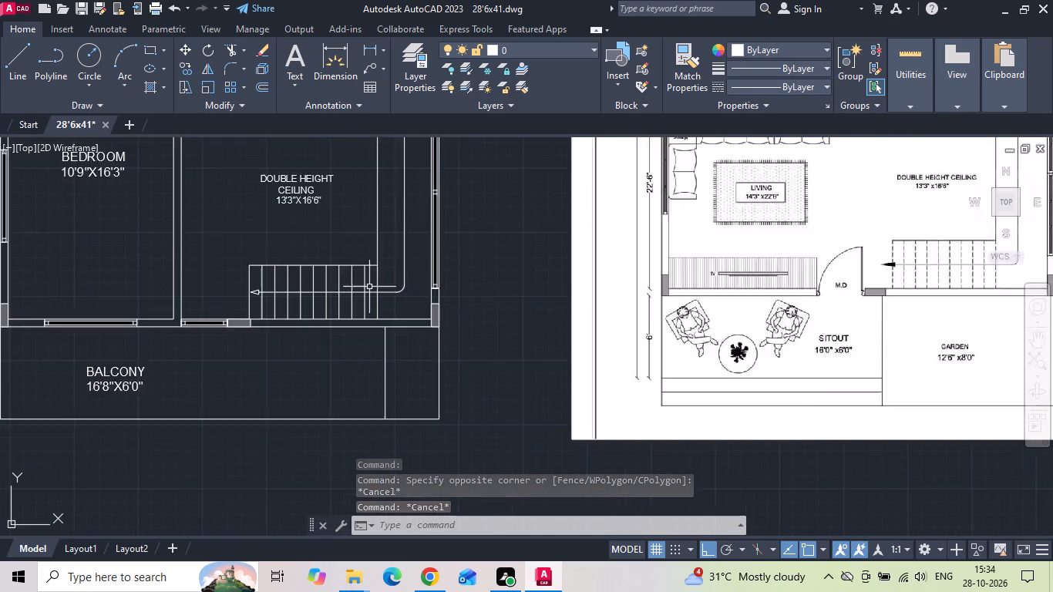
scroll(369, 287, "up", 1)
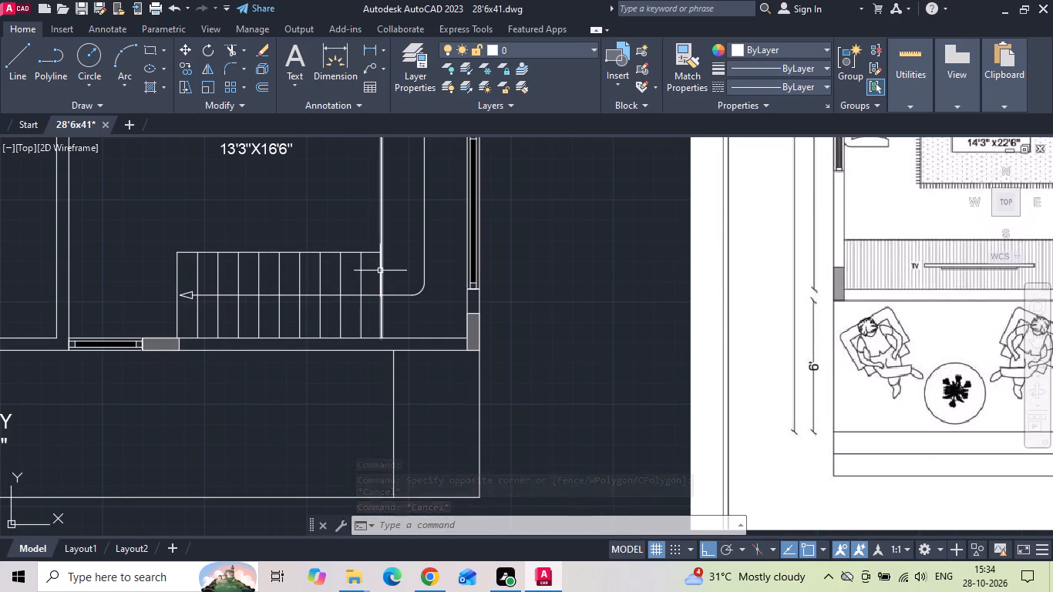
key("t")
type("R")
key("space")
left_click(384, 267)
left_click(378, 274)
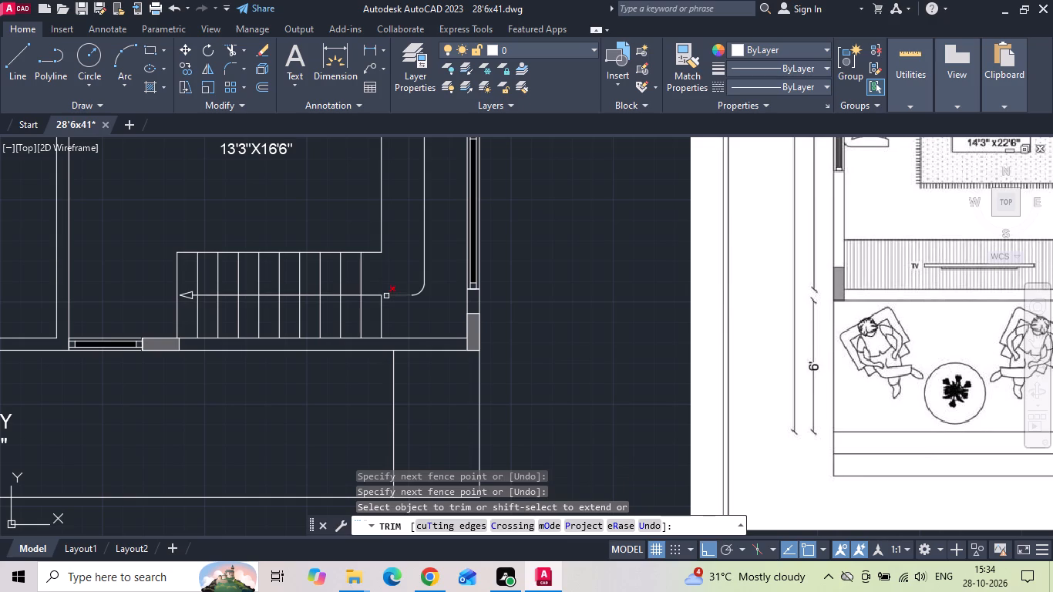
left_click(383, 307)
key("Escape")
Copy the last tread line of the balcony plan's flight one tread over to the flight's end corner.
scroll(360, 275, "up", 2)
left_click(367, 274)
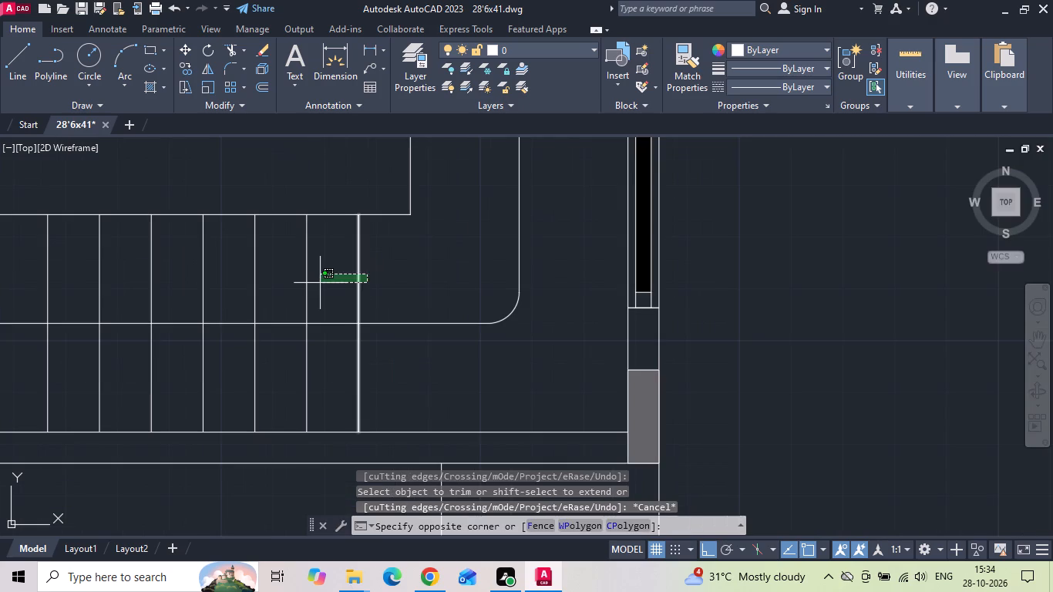
left_click(317, 283)
right_click(317, 283)
left_click(358, 303)
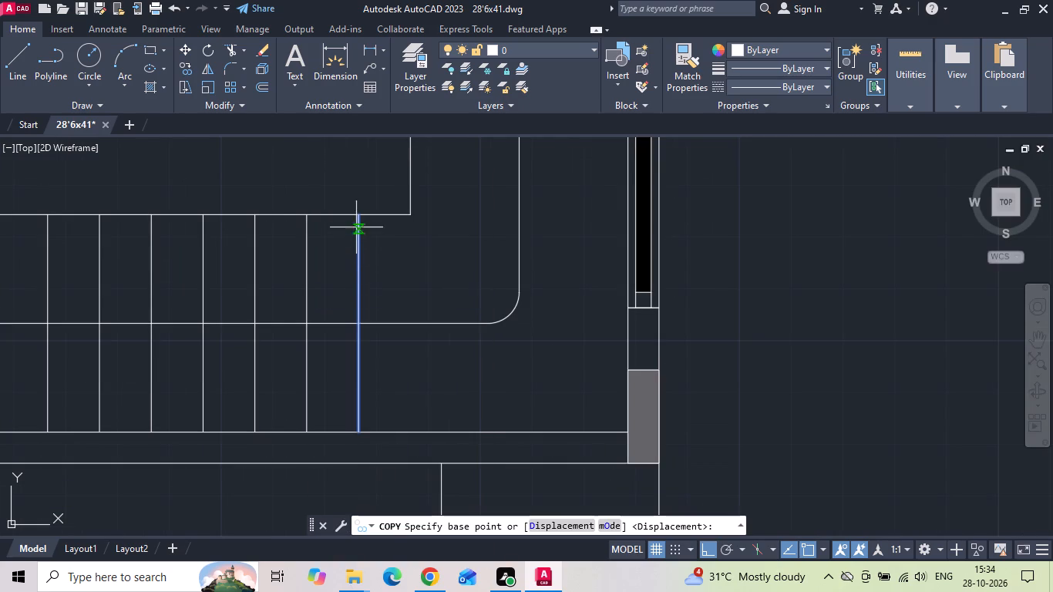
left_click(356, 218)
left_click(411, 212)
key("Escape")
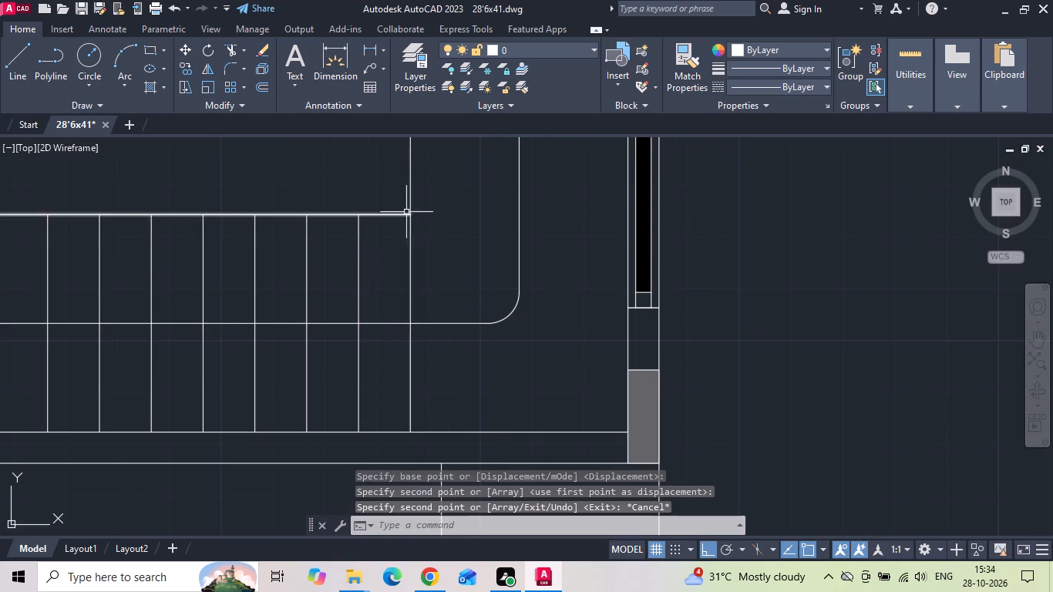
Match the properties of a dashed ground-floor tread line to all tread lines of the balcony plan's flight beside the balcony wall.
left_click(687, 69)
scroll(542, 240, "down", 4)
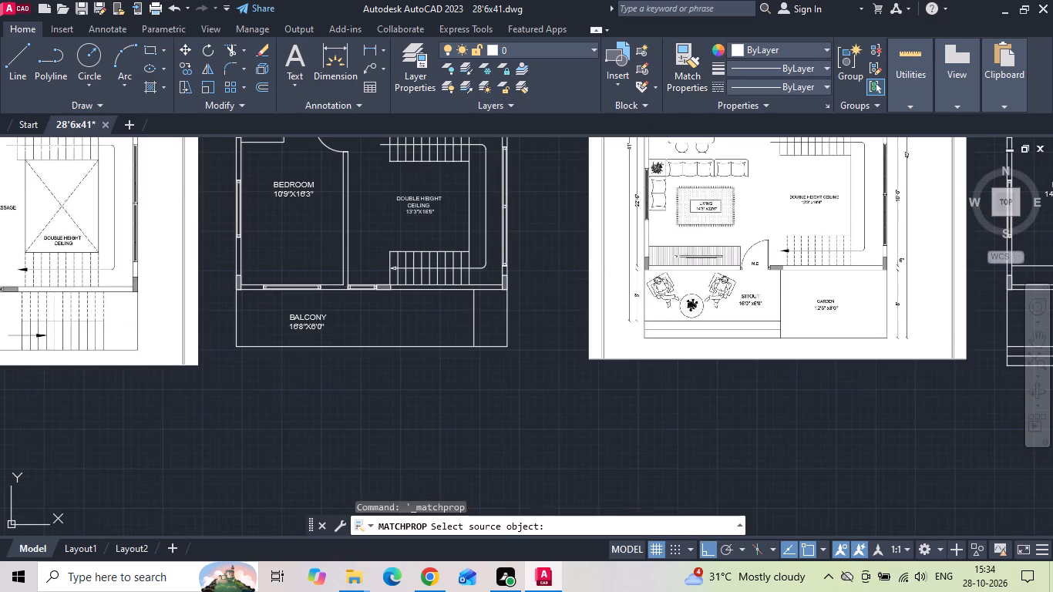
middle_click_drag(750, 261, 314, 291)
scroll(823, 284, "up", 2)
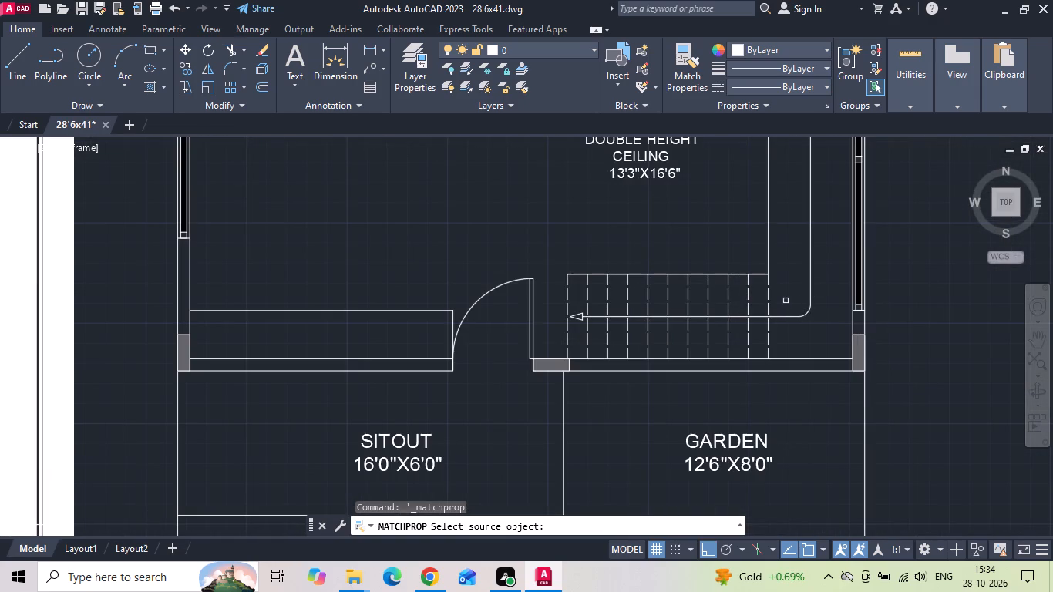
left_click(769, 292)
scroll(903, 290, "down", 3)
scroll(338, 305, "up", 3)
scroll(493, 277, "up", 2)
left_click_drag(589, 241, 580, 242)
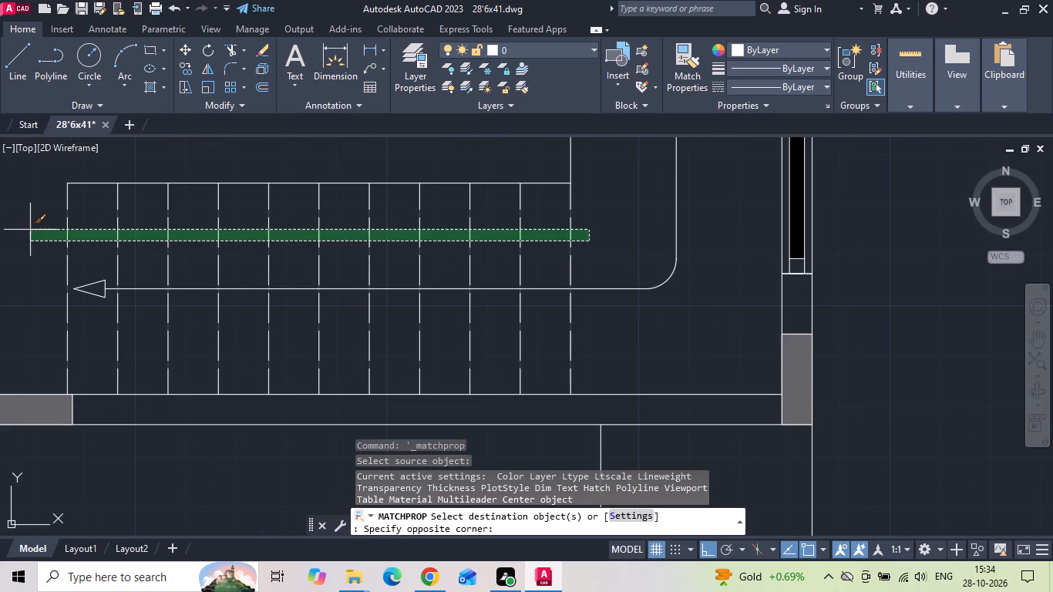
left_click(29, 230)
key("Escape")
Save the drawing.
key("ctrl+s")
key("ctrl+s")
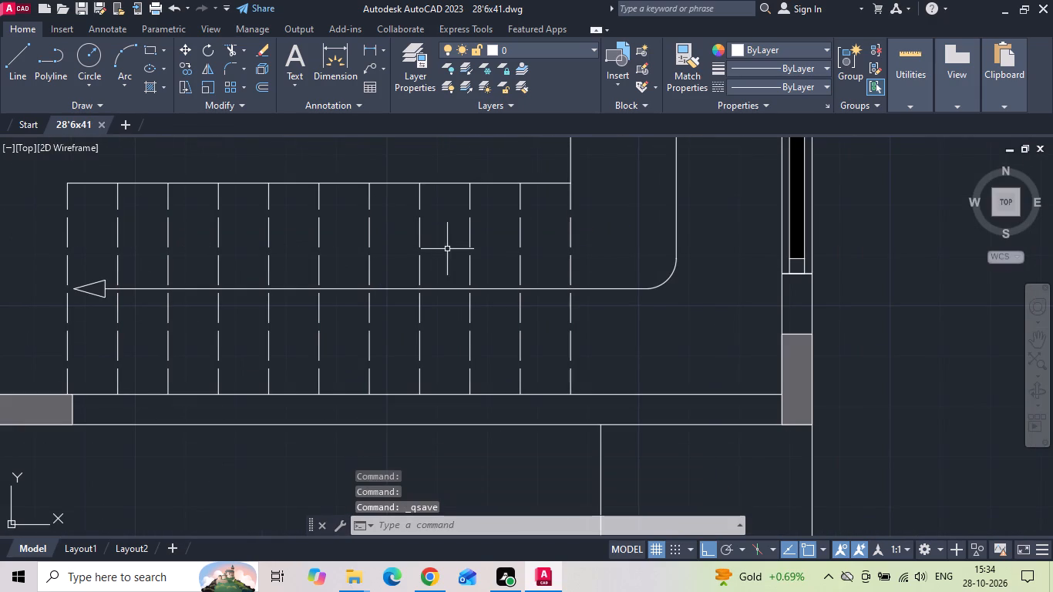
Copy the balcony's inner vertical line toward the BALCONY label at every 10 inches from 10 to 100 as treads for the new staircase.
scroll(488, 327, "down", 3)
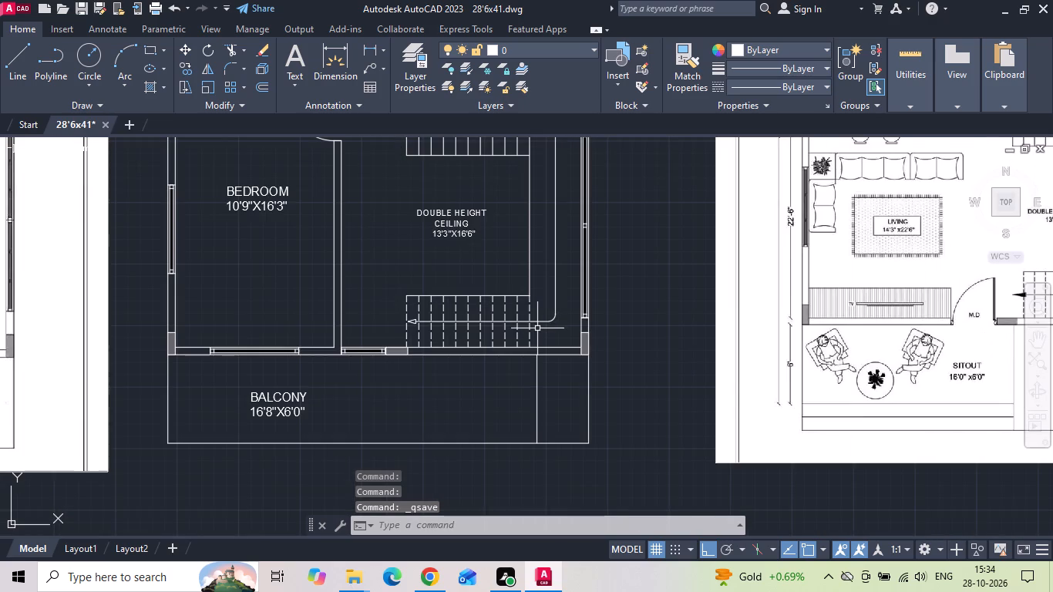
scroll(532, 343, "down", 2)
scroll(499, 371, "up", 3)
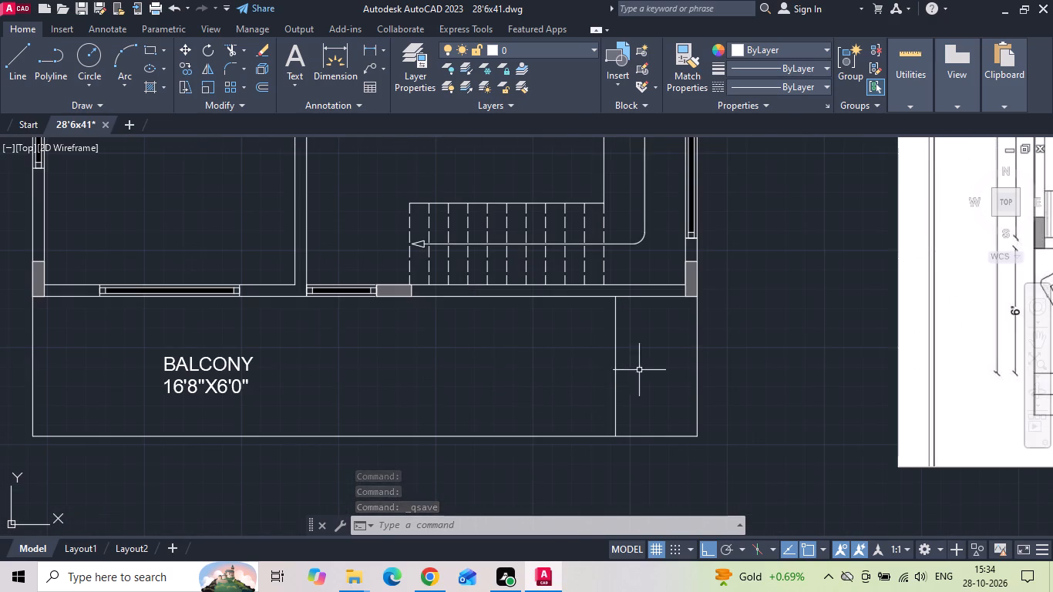
left_click_drag(640, 370, 583, 370)
left_click(557, 370)
right_click(557, 370)
left_click(596, 293)
left_click_drag(564, 382, 520, 388)
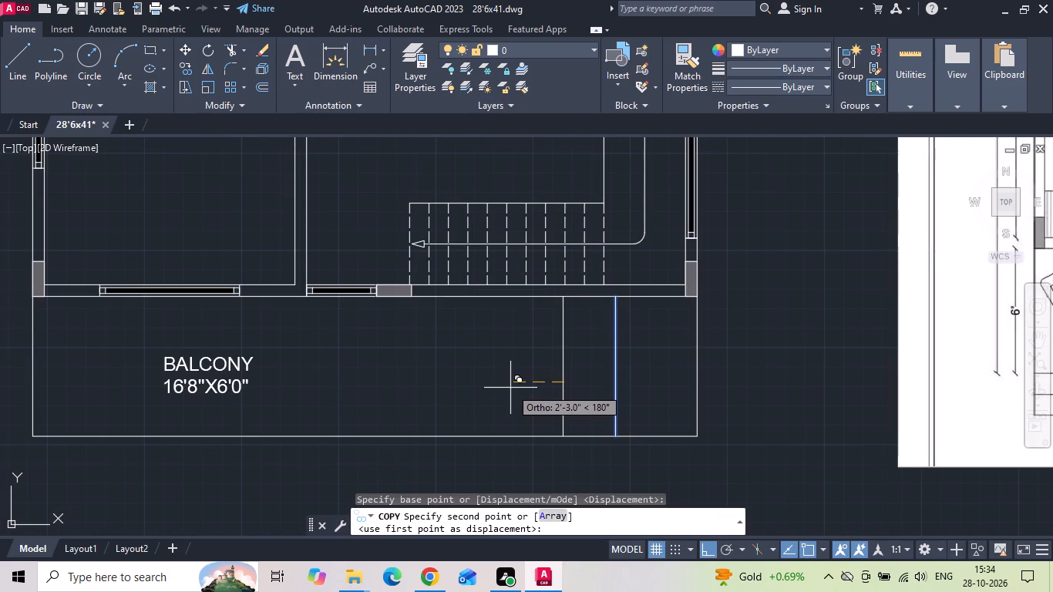
type("10")
key("Return")
type("20")
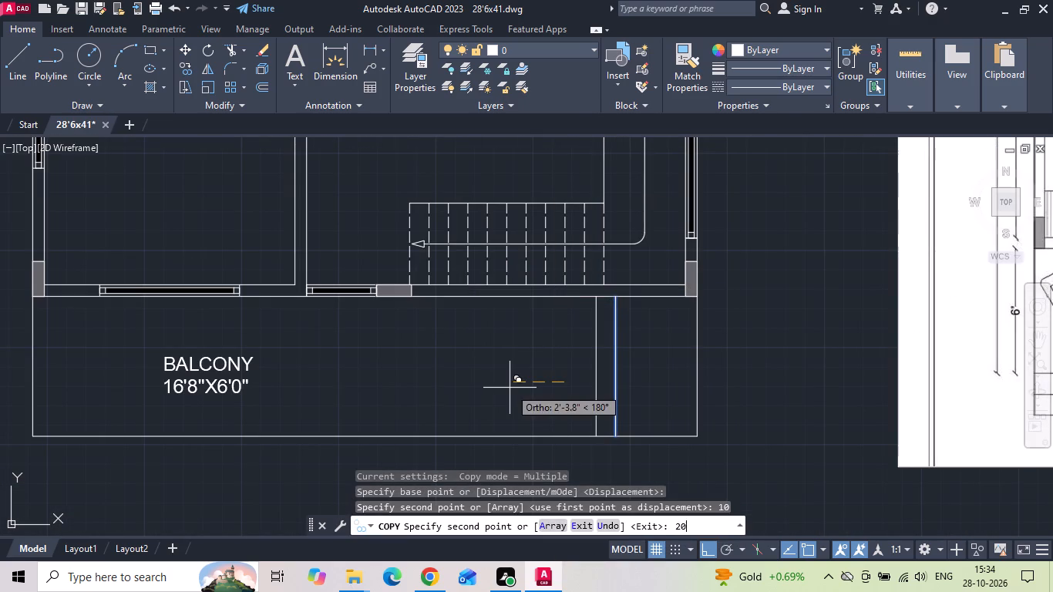
key("Return")
type("30")
key("Return")
type("40")
key("Return")
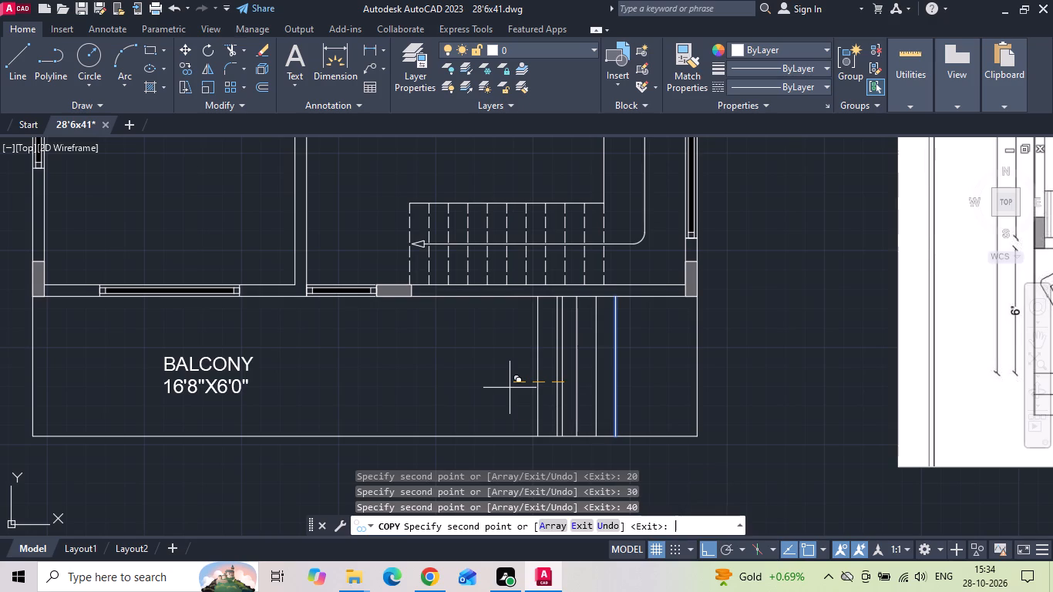
type("50")
key("Return")
type("60")
key("Return")
type("70")
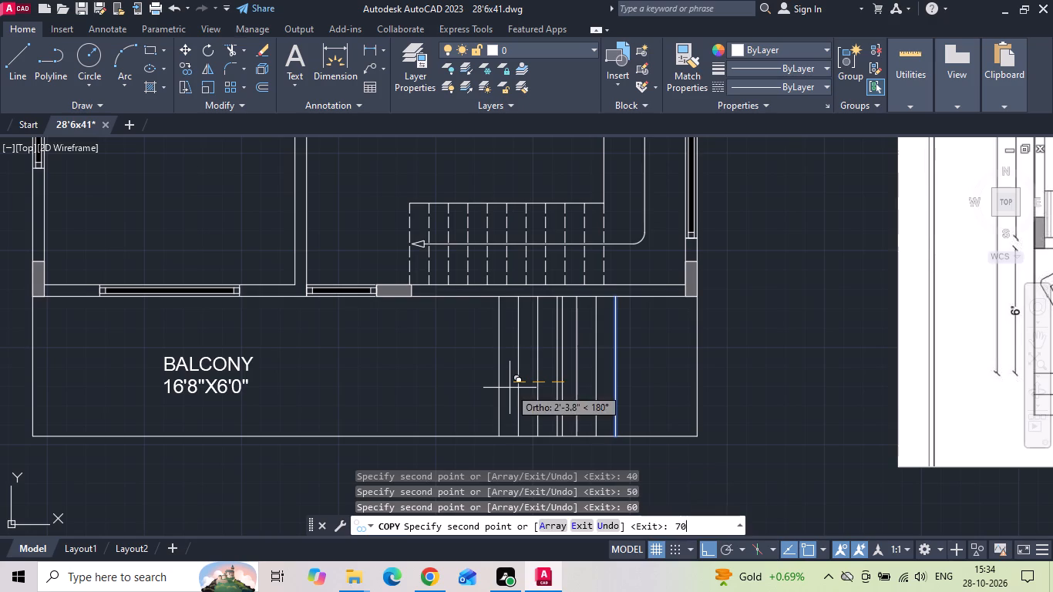
key("Return")
type("80")
key("Return")
type("90")
key("Return")
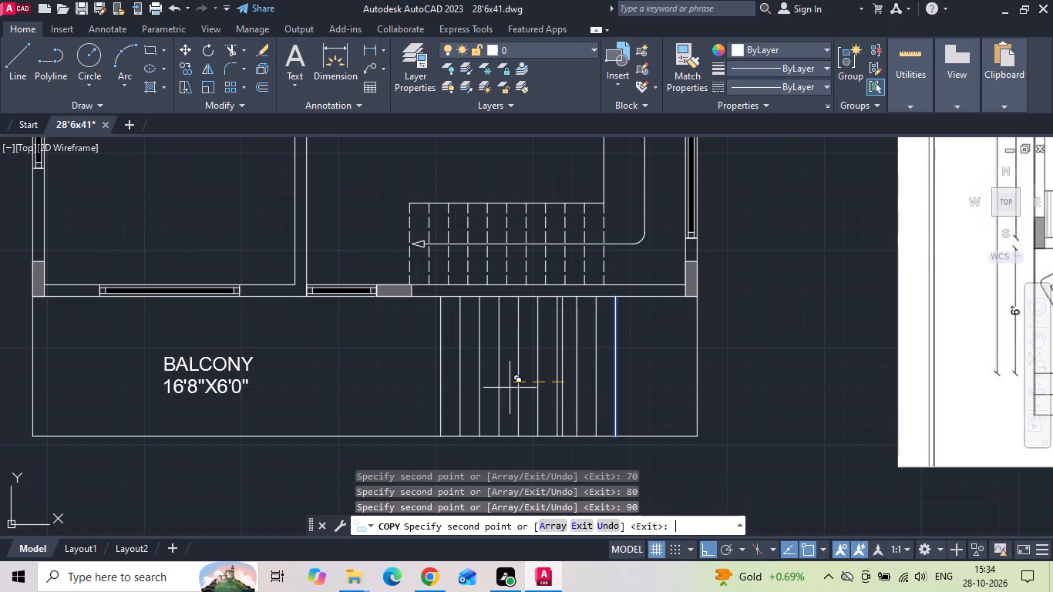
type("100")
key("Return")
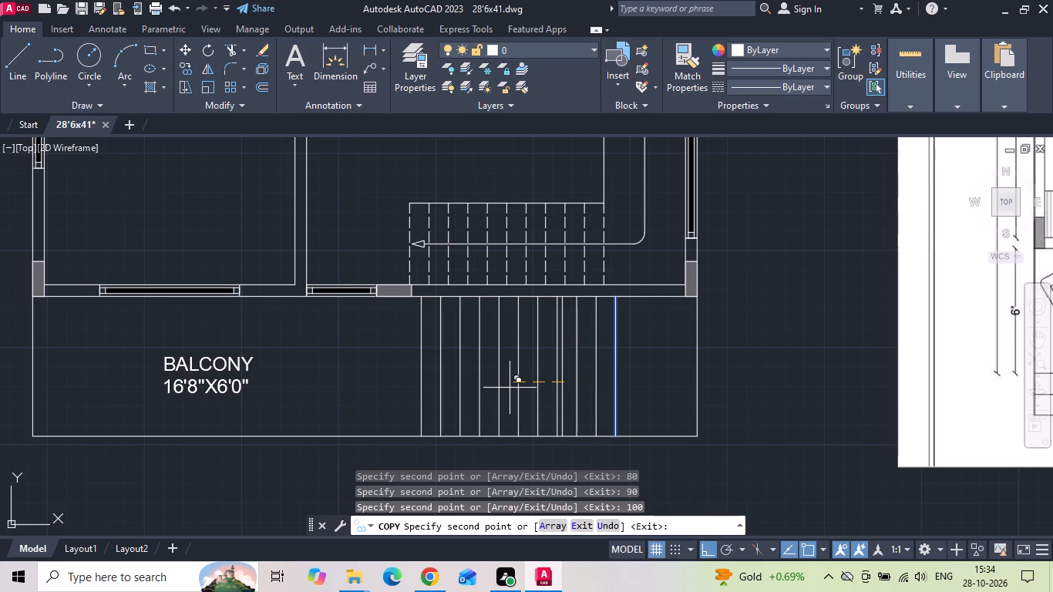
key("Escape")
Draw a horizontal line across the middle of the new balcony staircase, from its first tread line to its last.
type("L")
key("space")
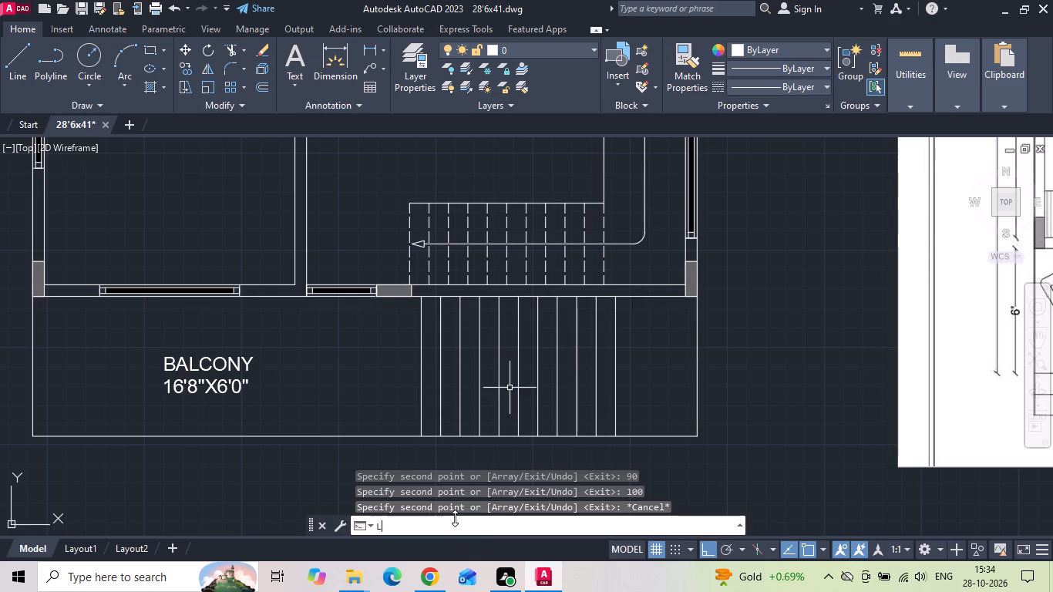
left_click_drag(422, 364, 436, 375)
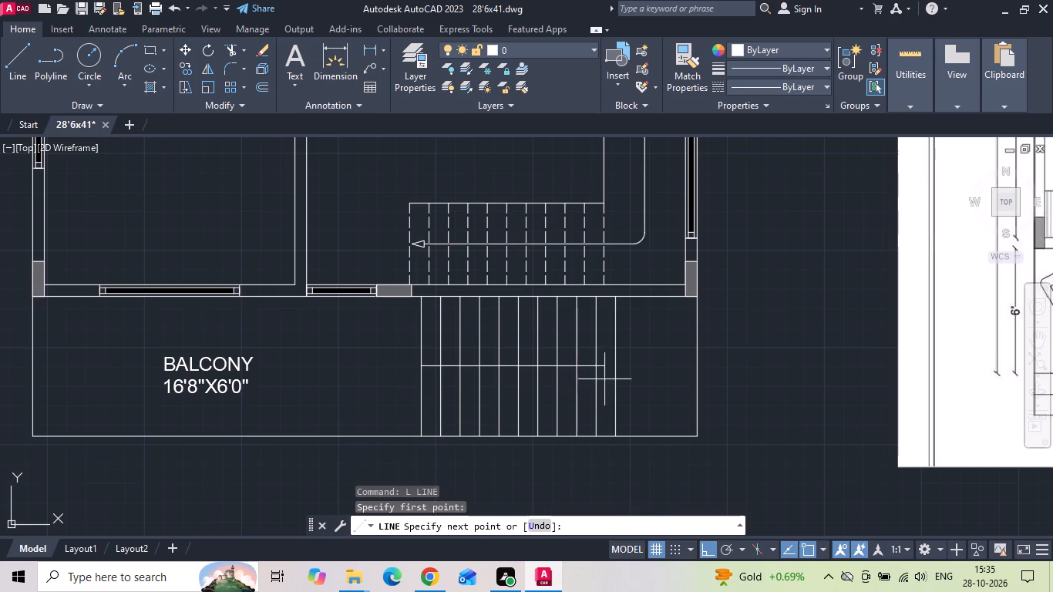
left_click(612, 364)
scroll(621, 371, "down", 3)
key("Escape")
scroll(574, 373, "up", 2)
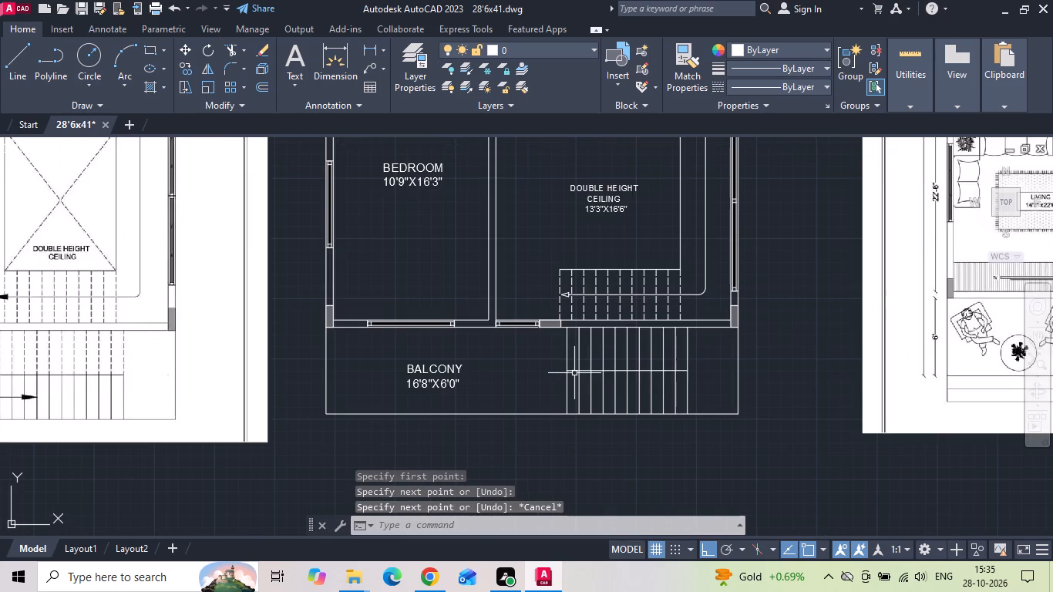
Trim the parts of the new tread lines between the staircase's middle line and the house wall.
scroll(574, 373, "down", 1)
key("t")
key("r")
key("space")
scroll(617, 372, "up", 2)
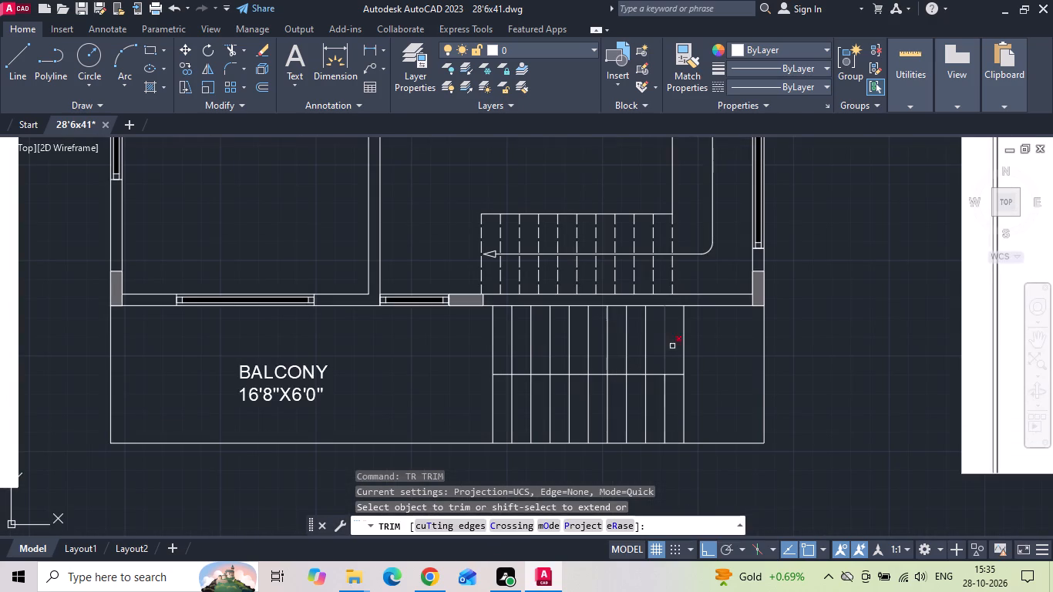
left_click_drag(695, 345, 454, 345)
key("Escape")
Copy the remaining half-length tread lines from the balcony's outer edge up to the staircase's middle line.
left_click_drag(694, 408, 653, 409)
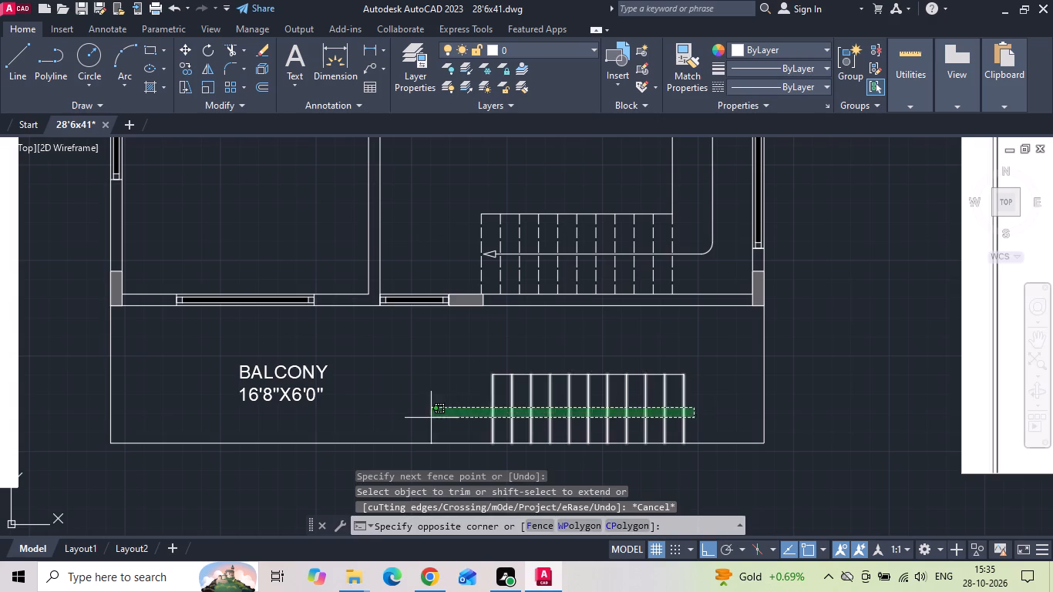
left_click(425, 419)
right_click(419, 411)
left_click(460, 173)
scroll(668, 445, "up", 1)
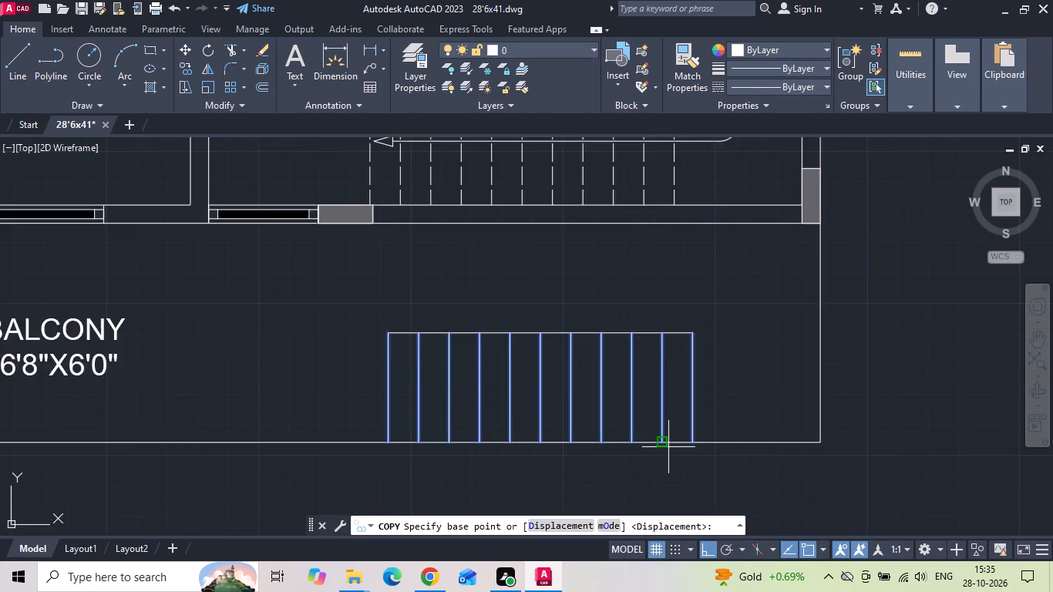
scroll(668, 447, "up", 1)
left_click_drag(709, 442, 707, 430)
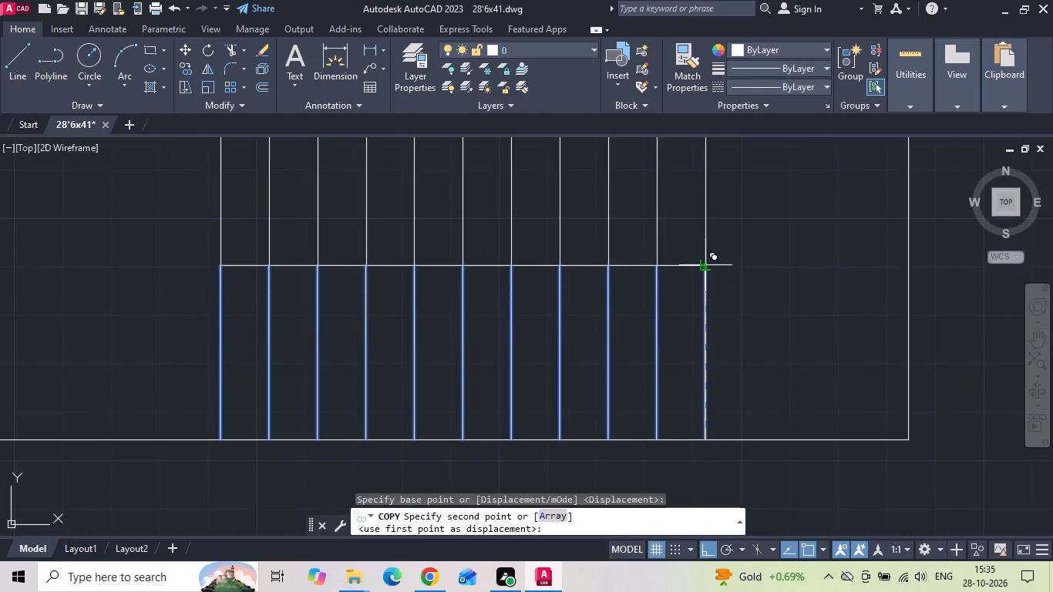
left_click(706, 266)
key("Escape")
Match the dashed tread properties of the indoor flight to the half of the new balcony treads nearest the house wall.
scroll(677, 312, "down", 2)
left_click(687, 75)
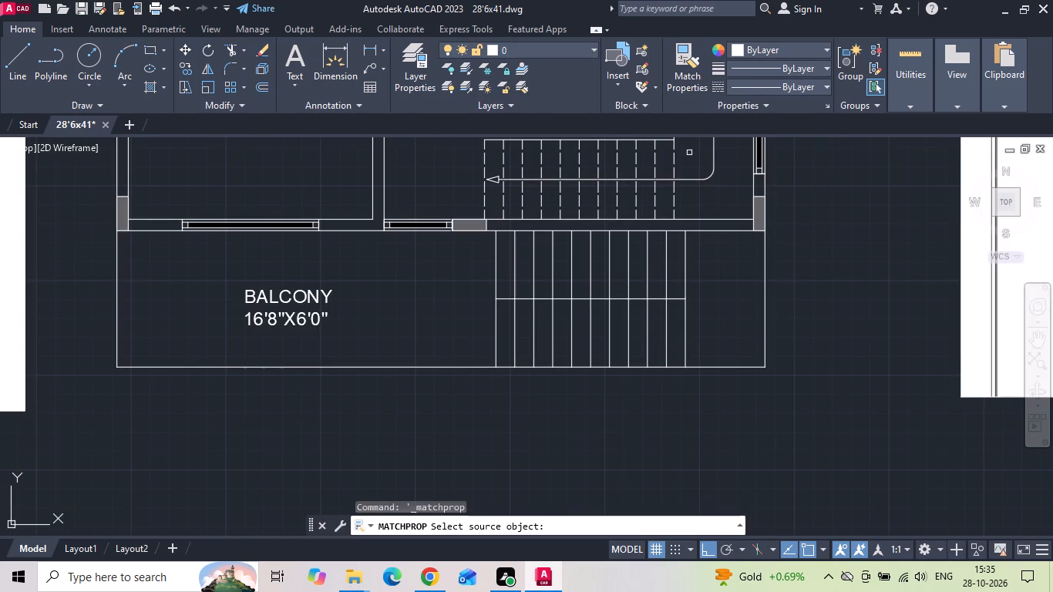
left_click(675, 197)
left_click_drag(718, 256, 624, 261)
left_click(451, 262)
key("Escape")
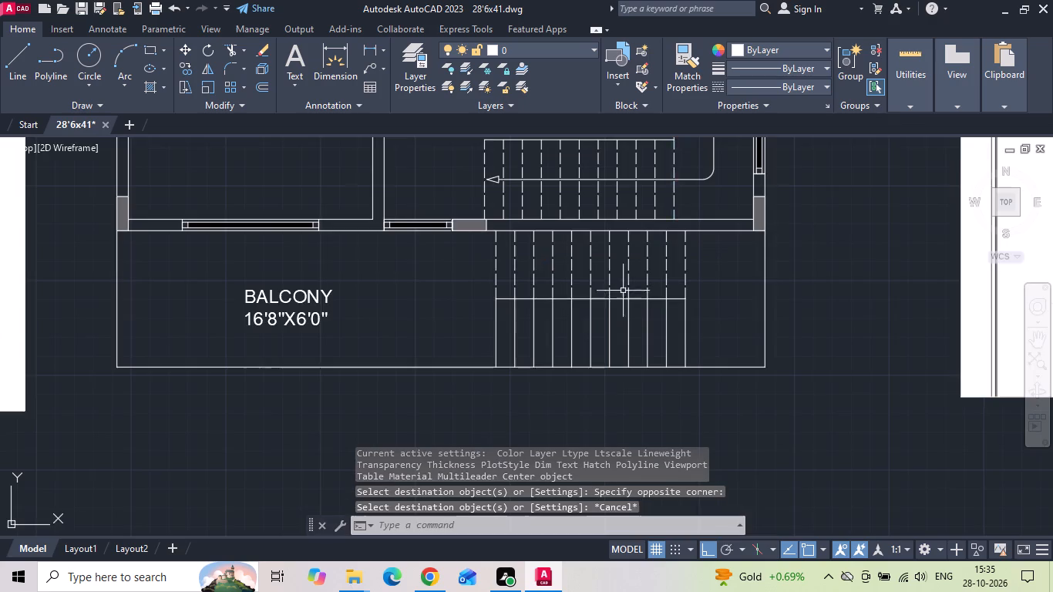
scroll(645, 317, "down", 2)
key("Escape")
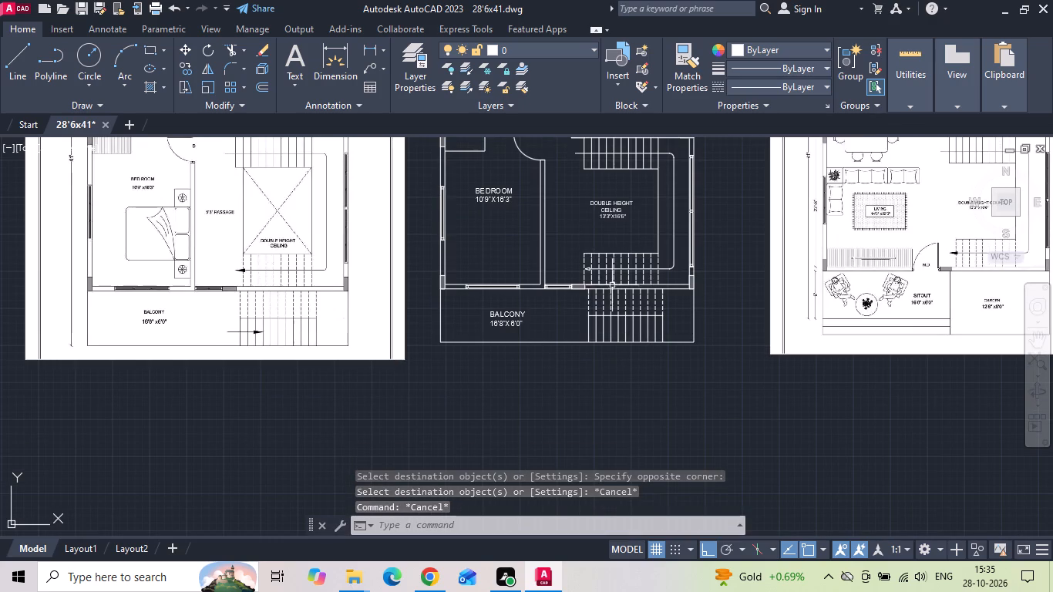
Copy the direction arrowhead from the indoor flight down to the first tread in the solid half of the balcony staircase.
scroll(623, 277, "up", 2)
scroll(561, 253, "up", 3)
left_click(459, 303)
key("Escape")
scroll(427, 293, "up", 1)
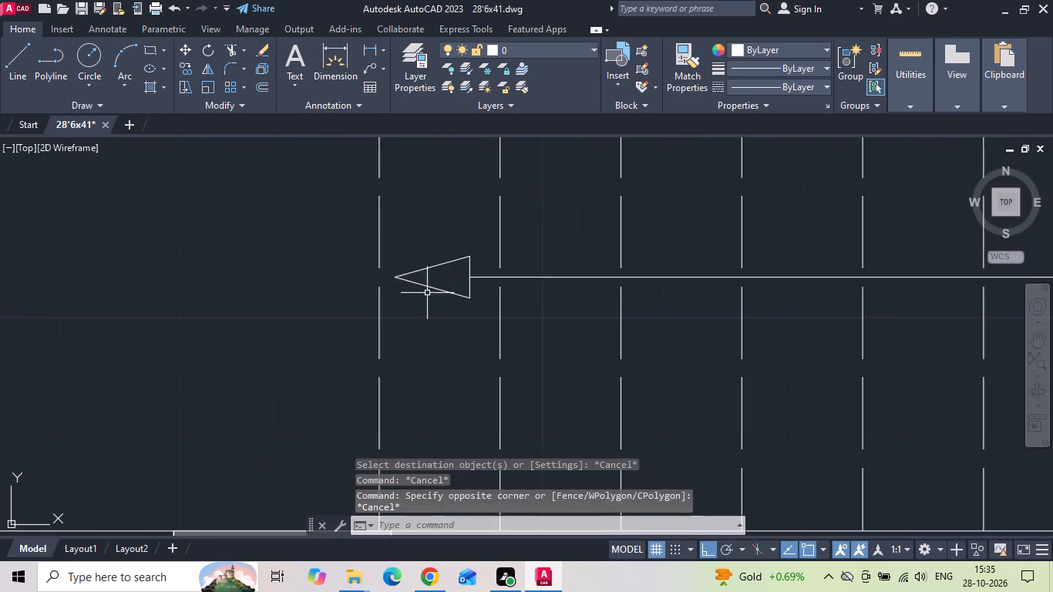
scroll(436, 265, "up", 2)
left_click(438, 265)
right_click(422, 232)
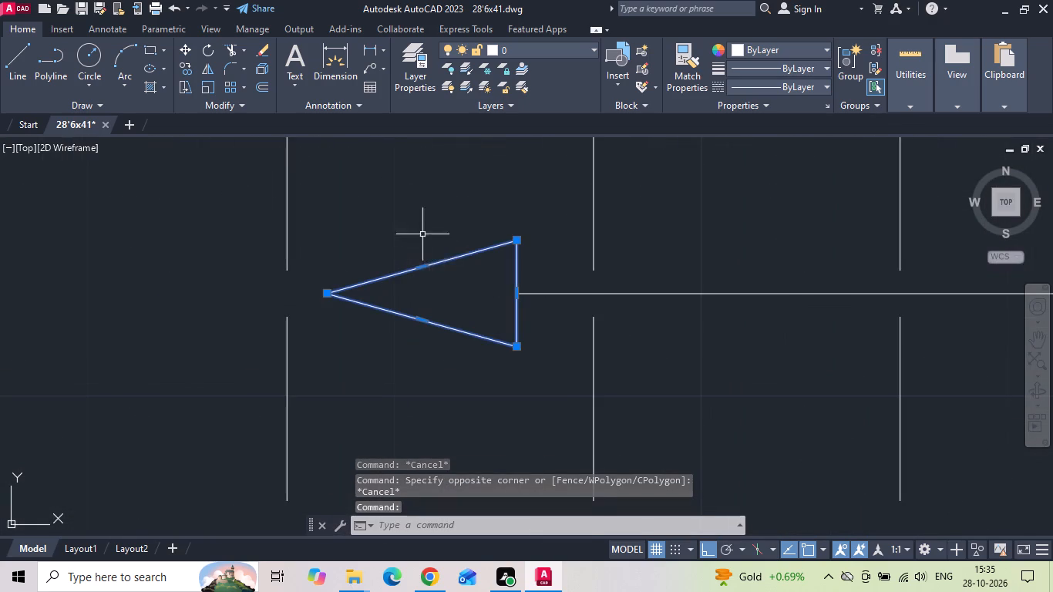
left_click(466, 294)
scroll(459, 216, "down", 3)
left_click_drag(452, 250, 443, 292)
middle_click_drag(431, 352, 429, 264)
scroll(435, 242, "down", 2)
scroll(436, 307, "down", 3)
scroll(436, 358, "up", 3)
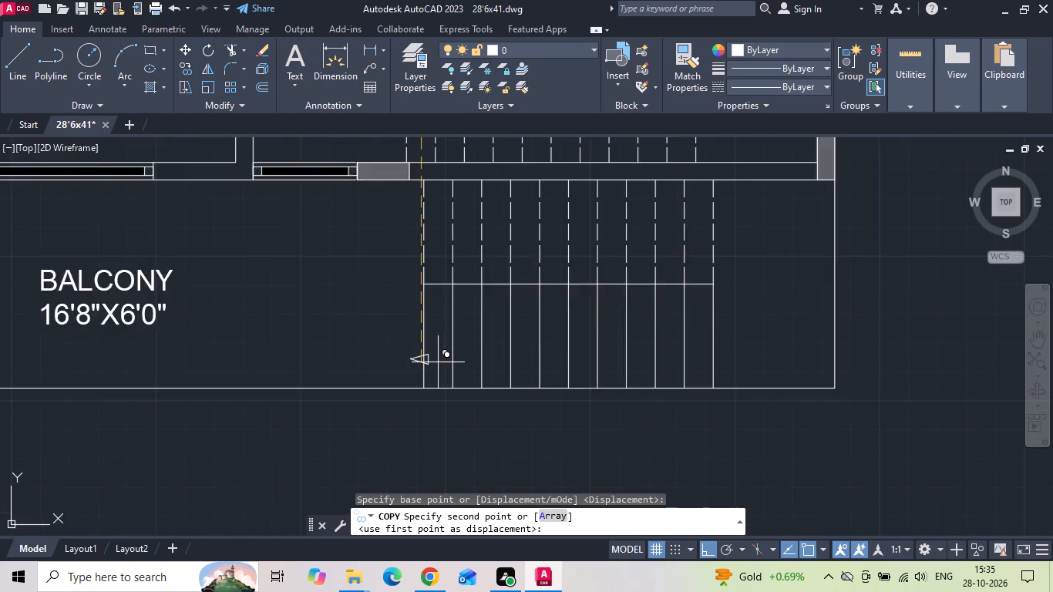
scroll(446, 371, "up", 2)
left_click(421, 300)
key("Escape")
Mirror the copied arrowhead about a vertical axis so it points toward the staircase, erasing the source arrowhead.
left_click(368, 288)
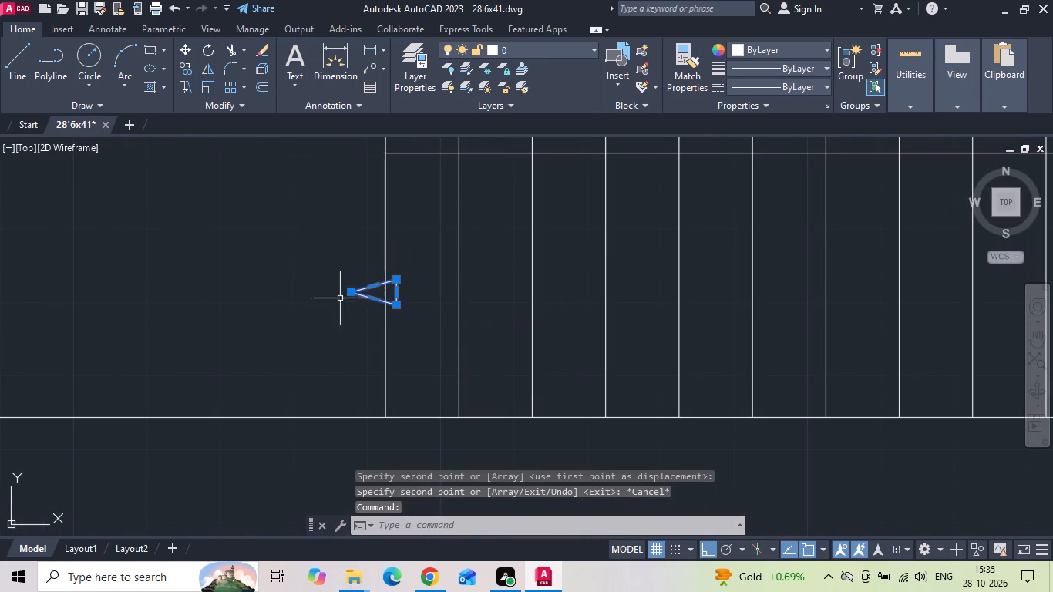
type("MI")
key("space")
left_click_drag(281, 300, 281, 333)
left_click(271, 379)
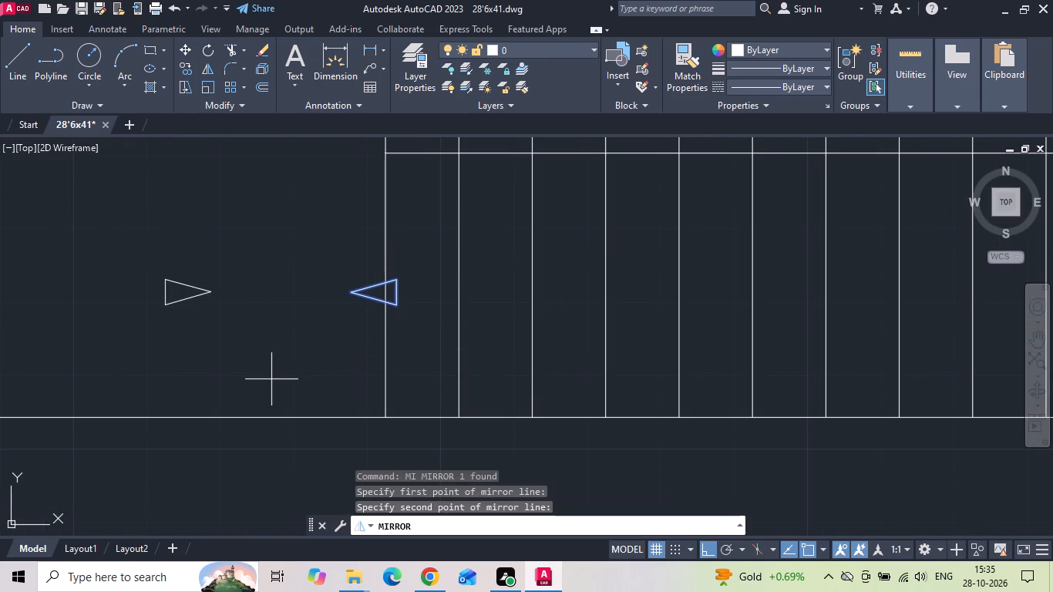
key("y")
key("space")
Move the mirrored arrowhead into the balcony staircase's solid half, between the third and fourth tread lines from the BALCONY label.
left_click(176, 273)
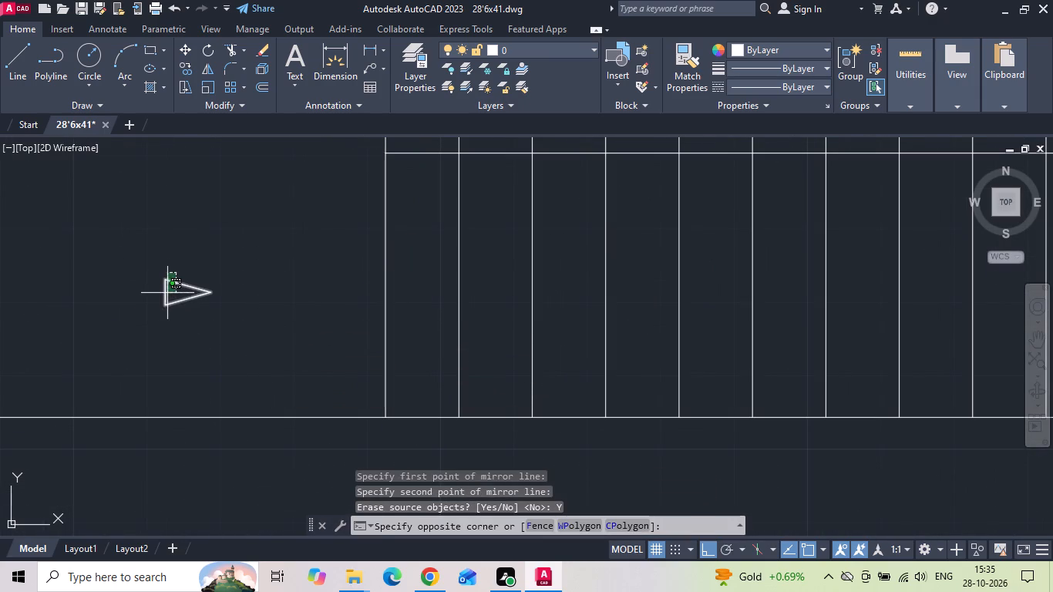
left_click(167, 293)
right_click(163, 290)
left_click(178, 281)
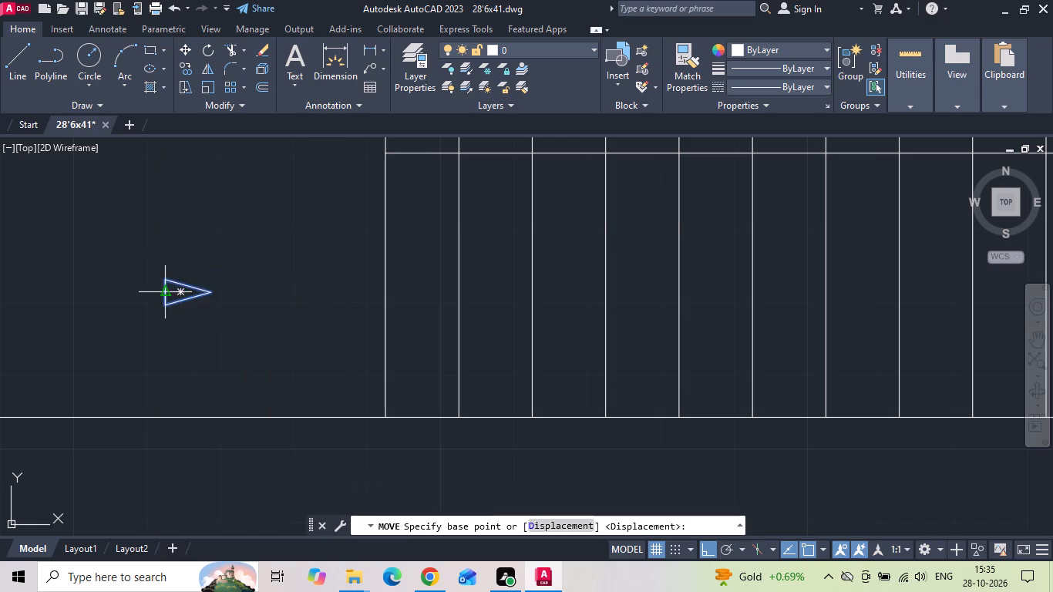
left_click(167, 291)
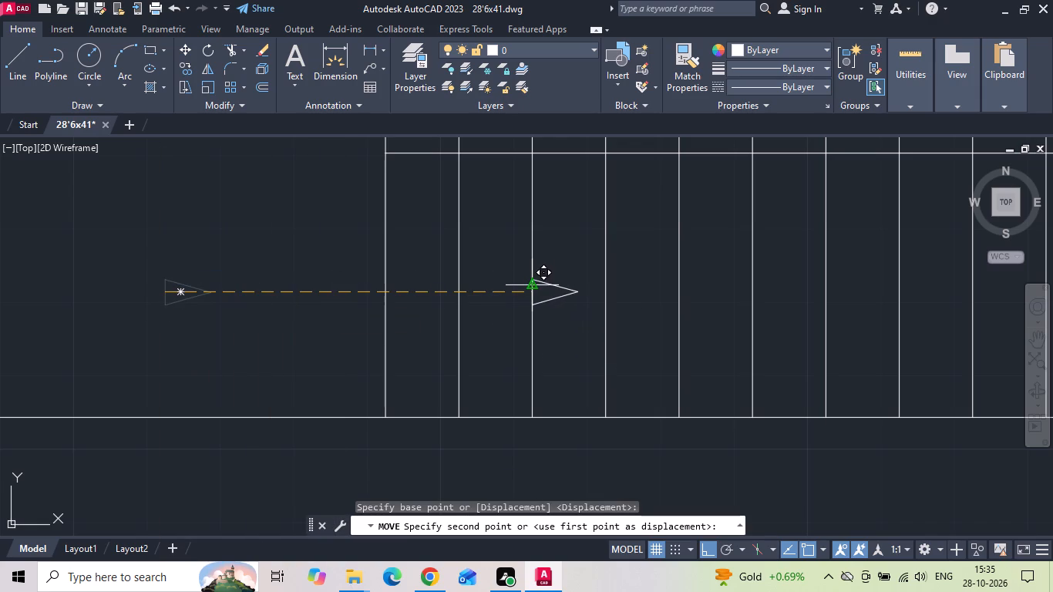
left_click(533, 287)
left_click(568, 281)
right_click(561, 267)
left_click(598, 282)
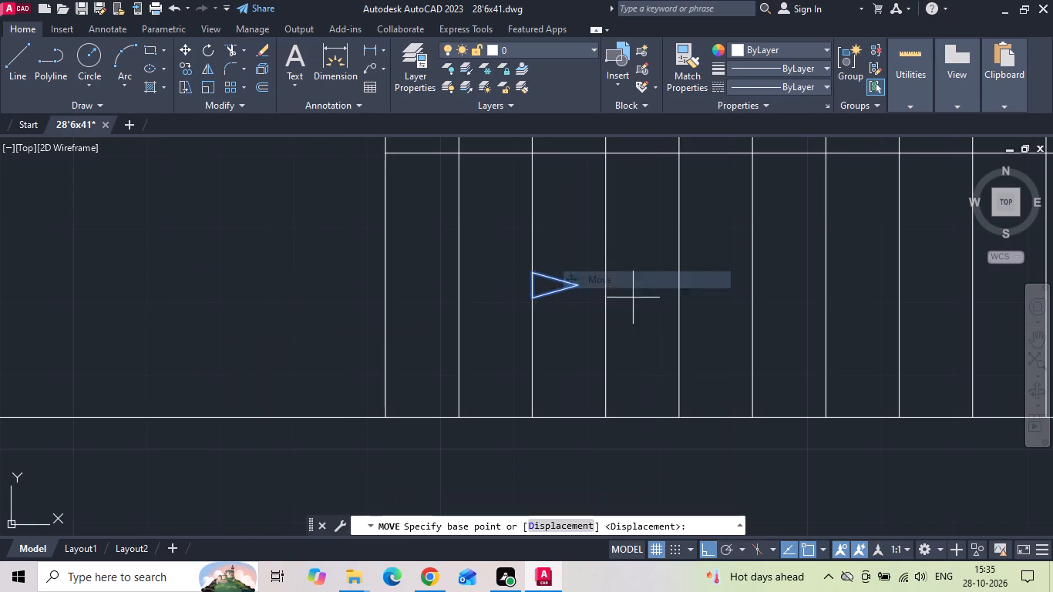
scroll(671, 304, "up", 1)
left_click_drag(629, 313, 637, 315)
left_click(661, 316)
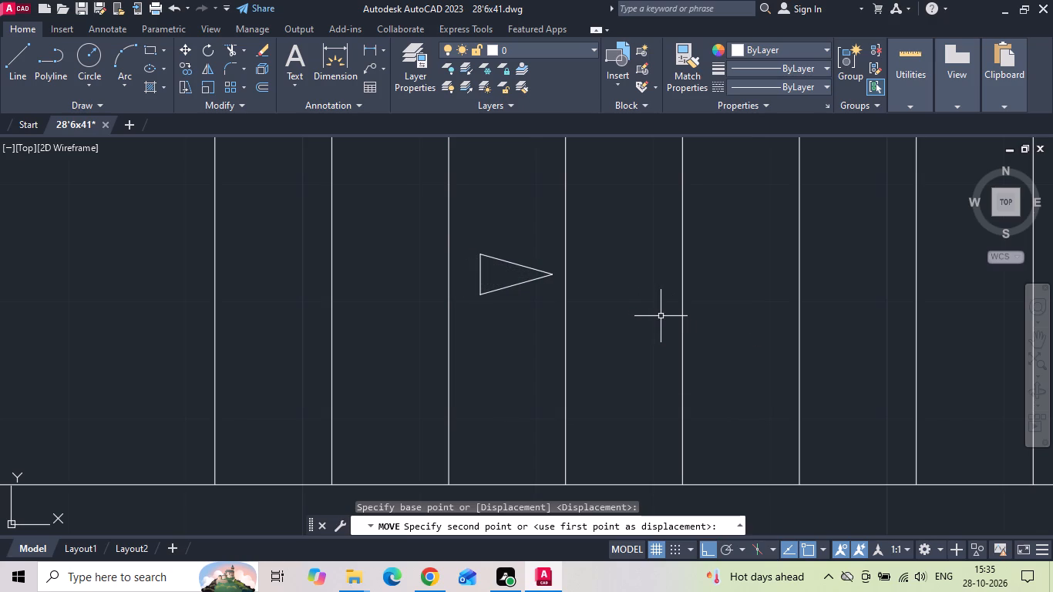
Draw the arrow's horizontal shaft from the middle of the arrowhead's back edge to just outside the first tread line.
key("l")
key("space")
left_click_drag(483, 276, 476, 278)
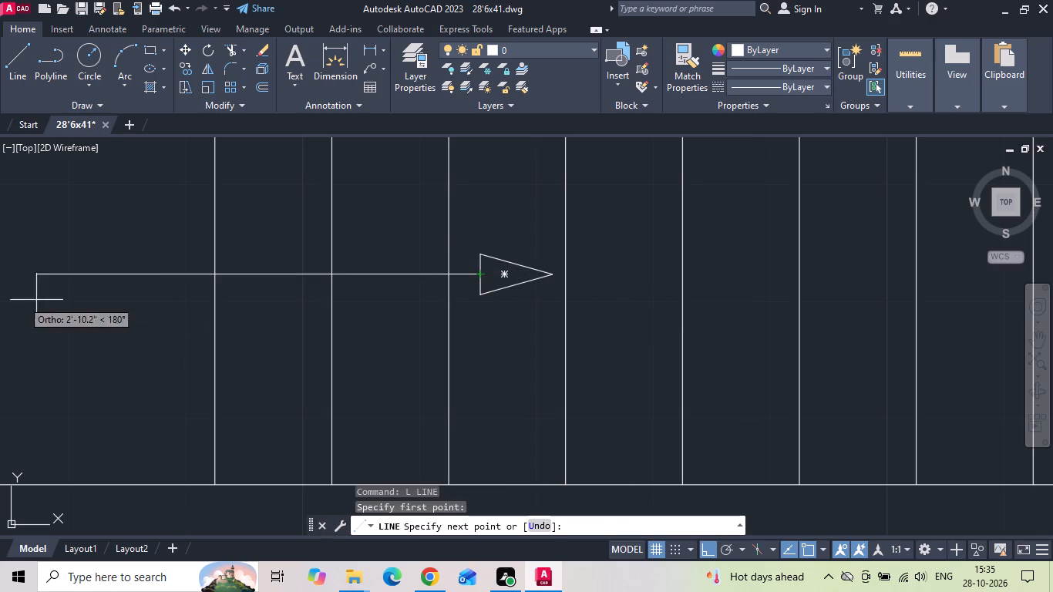
scroll(190, 277, "up", 1)
left_click(160, 284)
key("Escape")
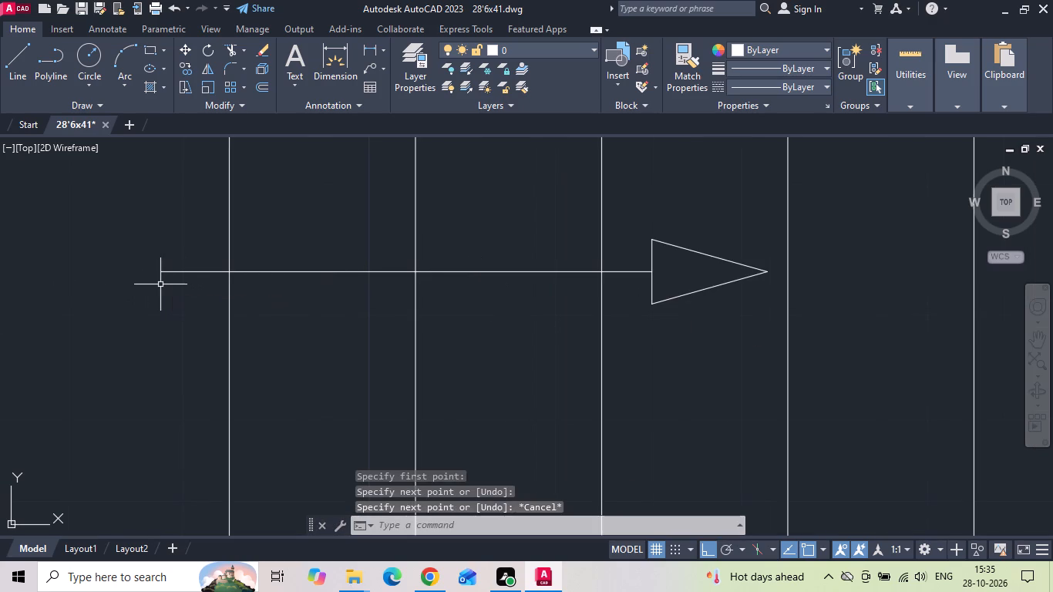
Save the drawing with the finished balcony staircase.
key("ctrl+s")
key("ctrl+s")
key("ctrl+s")
key("ctrl+s")
scroll(318, 272, "down", 6)
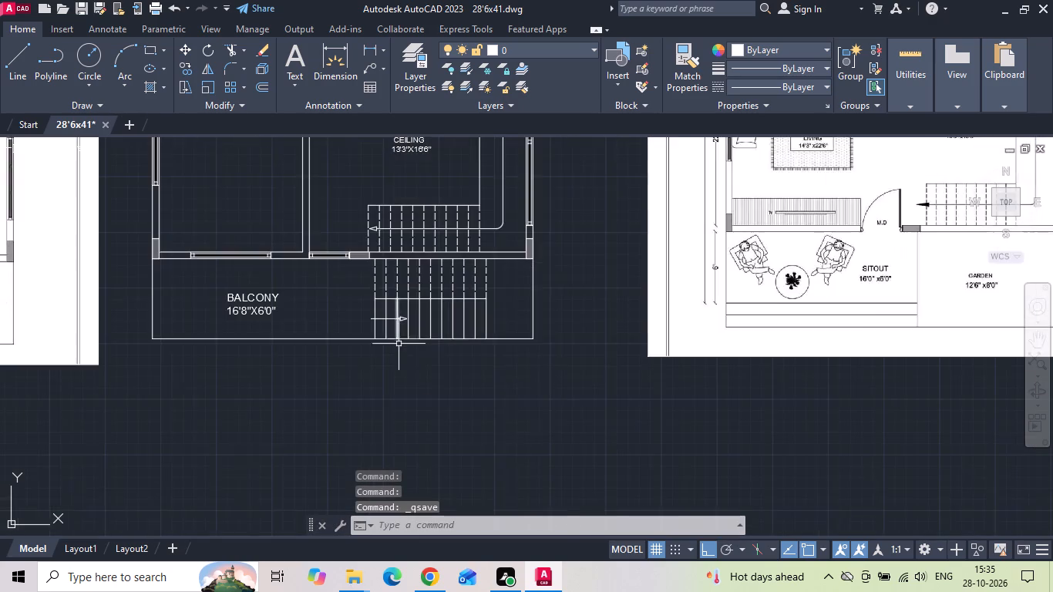
Save the drawing.
scroll(430, 360, "down", 2)
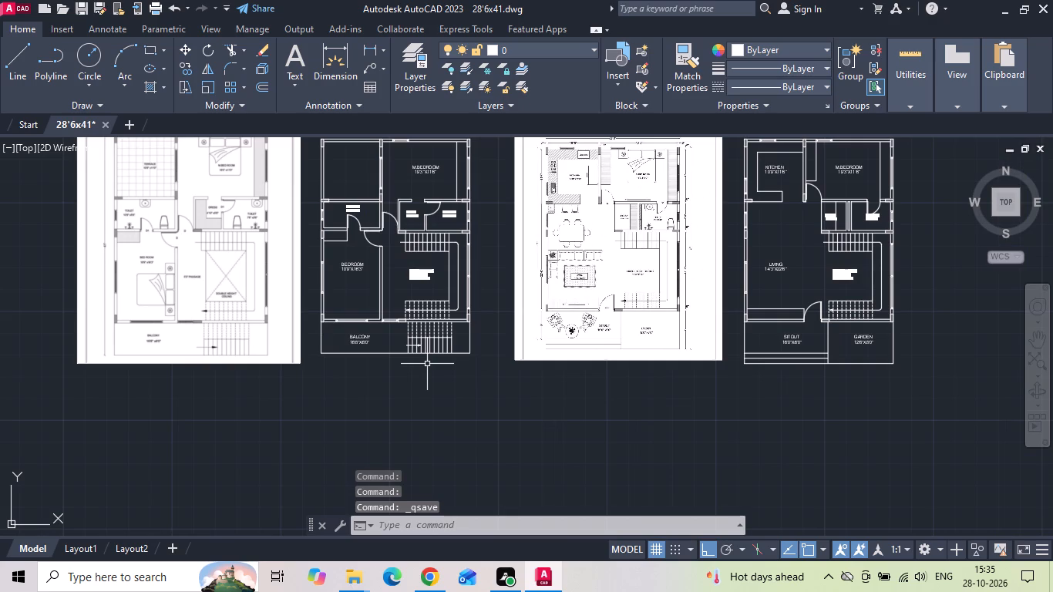
key("ctrl+s")
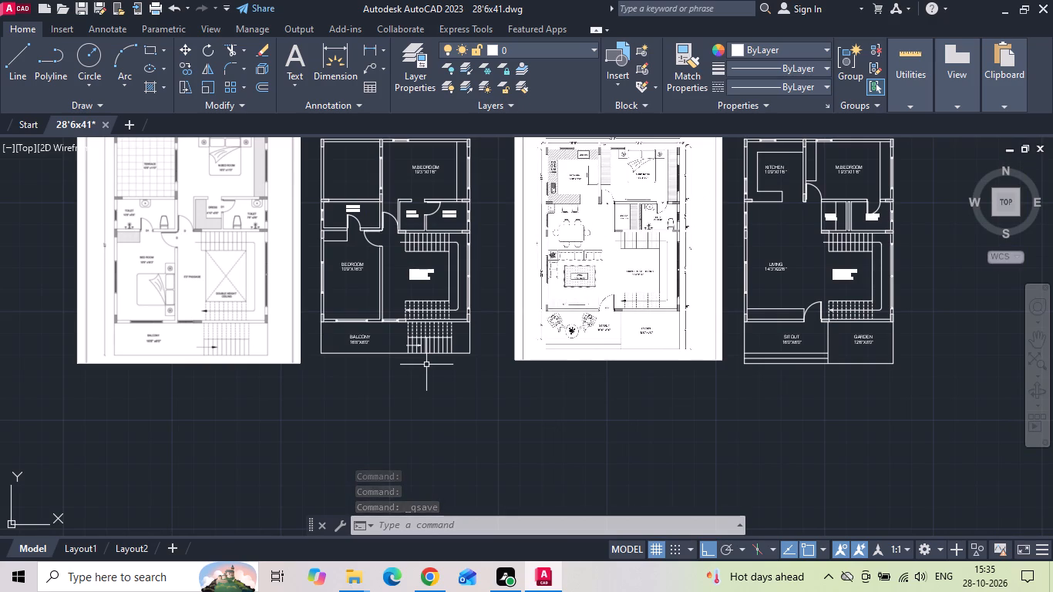
key("ctrl+s")
Copy the M.BEDROOM label horizontally into the empty room beside the master bedroom.
middle_click_drag(345, 321, 356, 358)
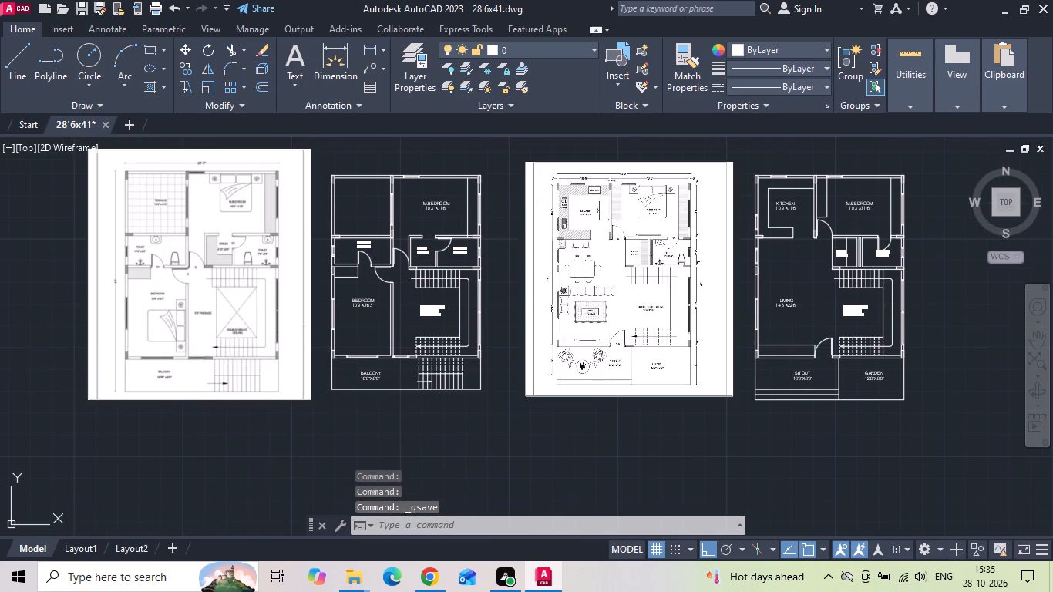
scroll(144, 200, "up", 2)
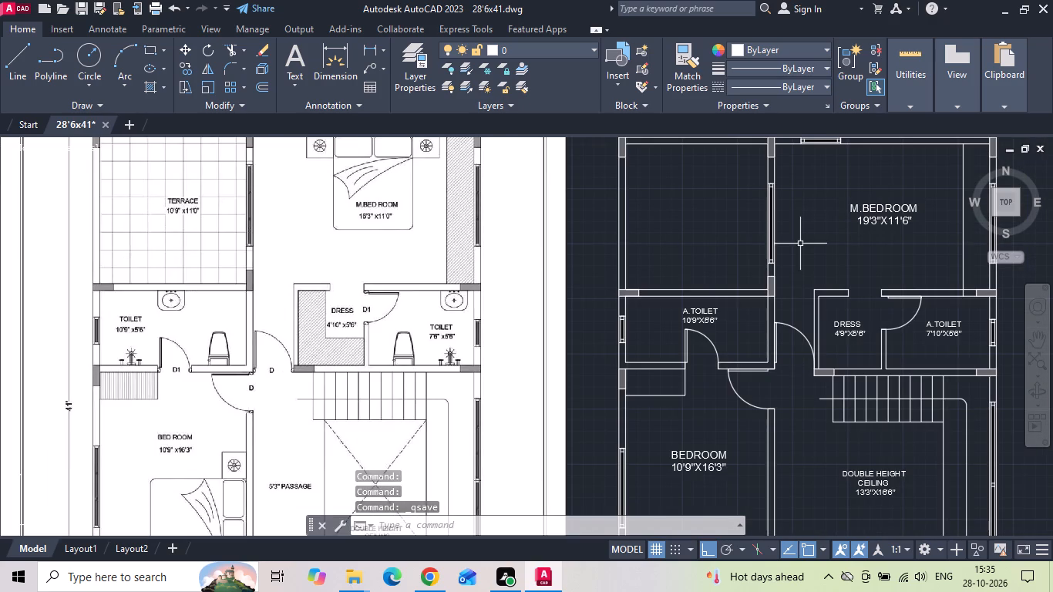
left_click(884, 221)
left_click(873, 200)
right_click(872, 199)
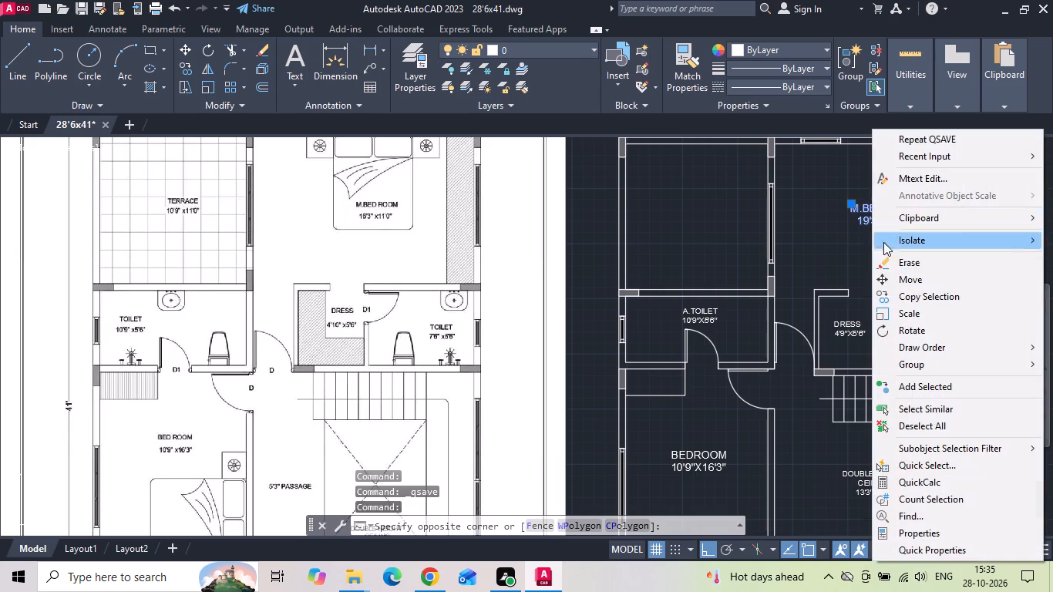
left_click(909, 296)
left_click_drag(890, 223, 873, 232)
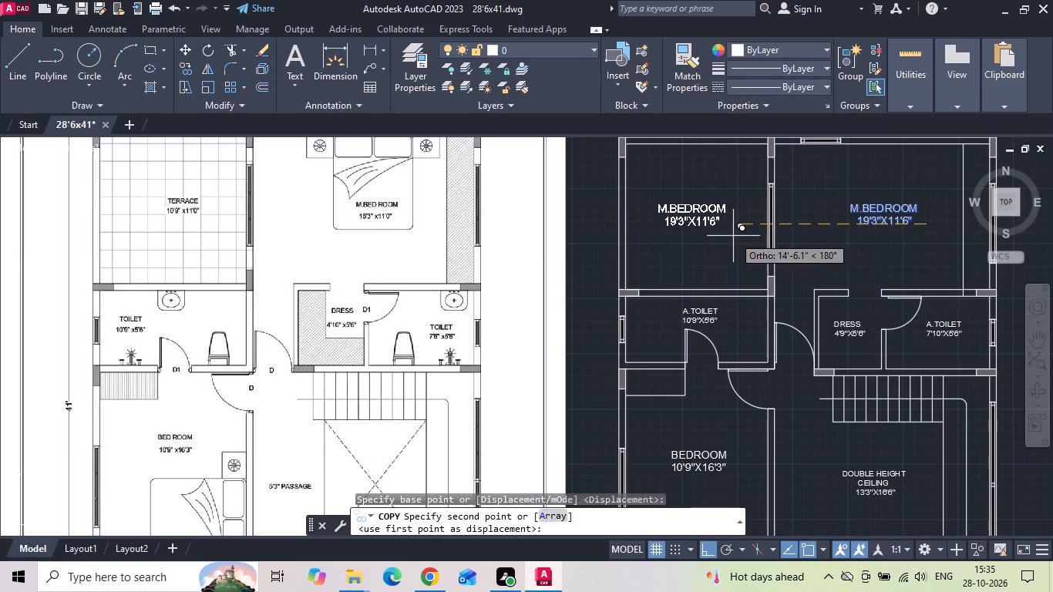
left_click(733, 236)
key("Escape")
Change the copied room label's text to TERRACE with 10'9"X11'0" on the second line, removing the leading spaces.
middle_click_drag(654, 207, 675, 280)
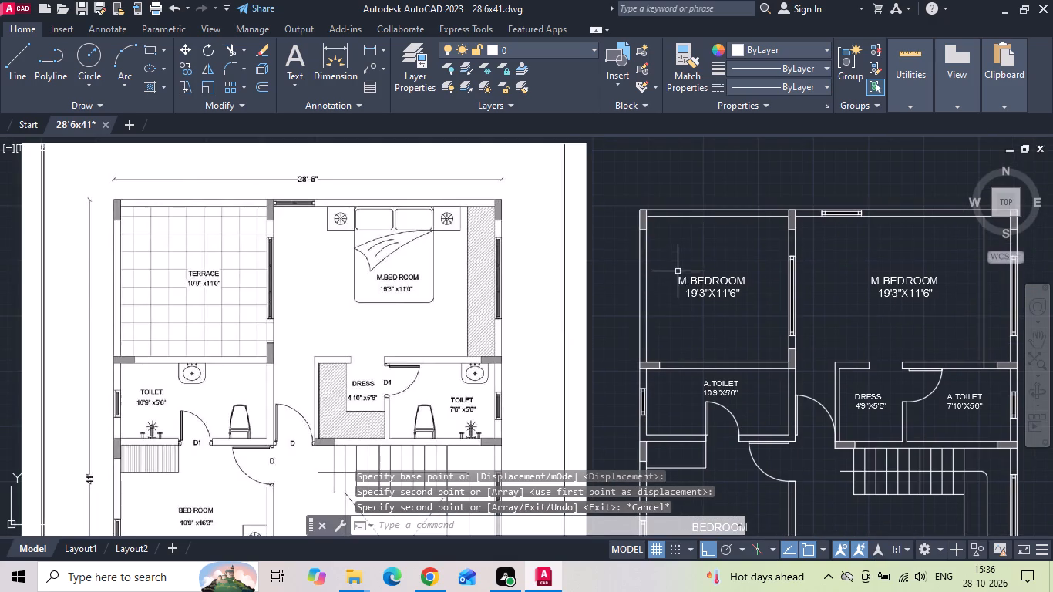
double_click(697, 279)
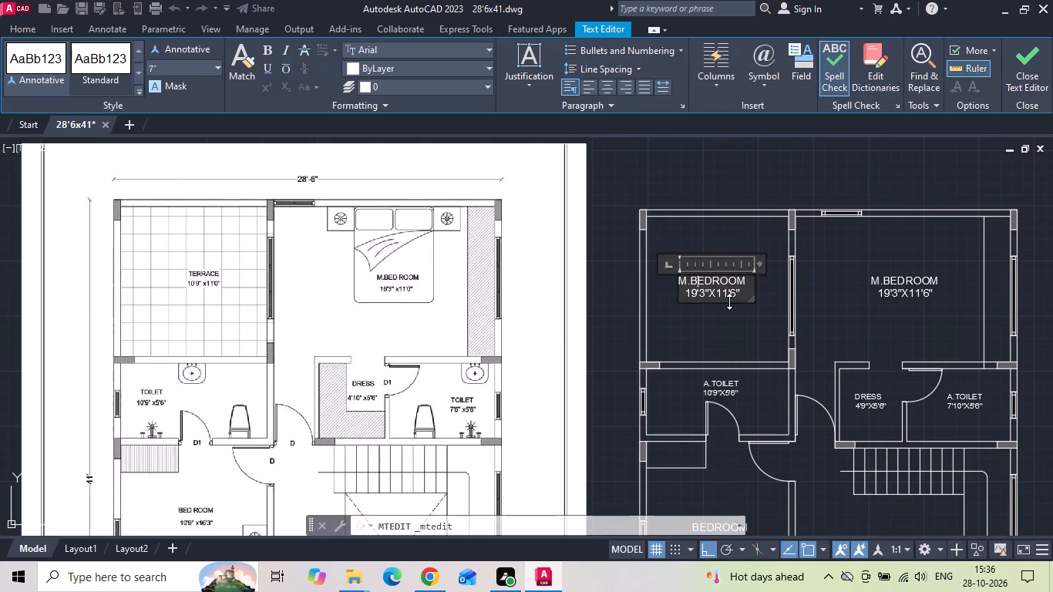
left_click(735, 298)
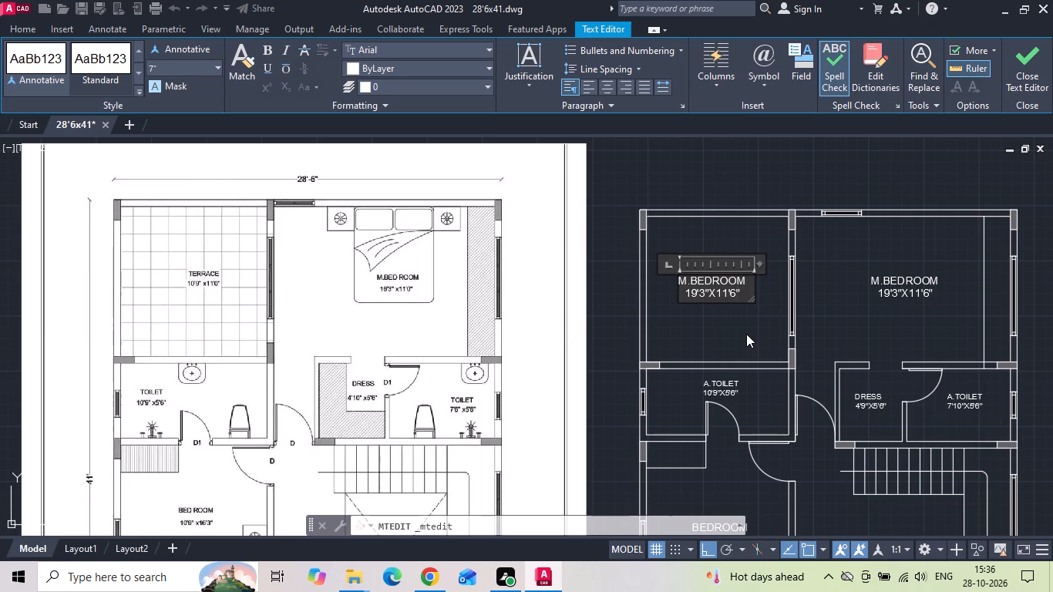
key("BackSpace")
key("0")
scroll(718, 278, "up", 2)
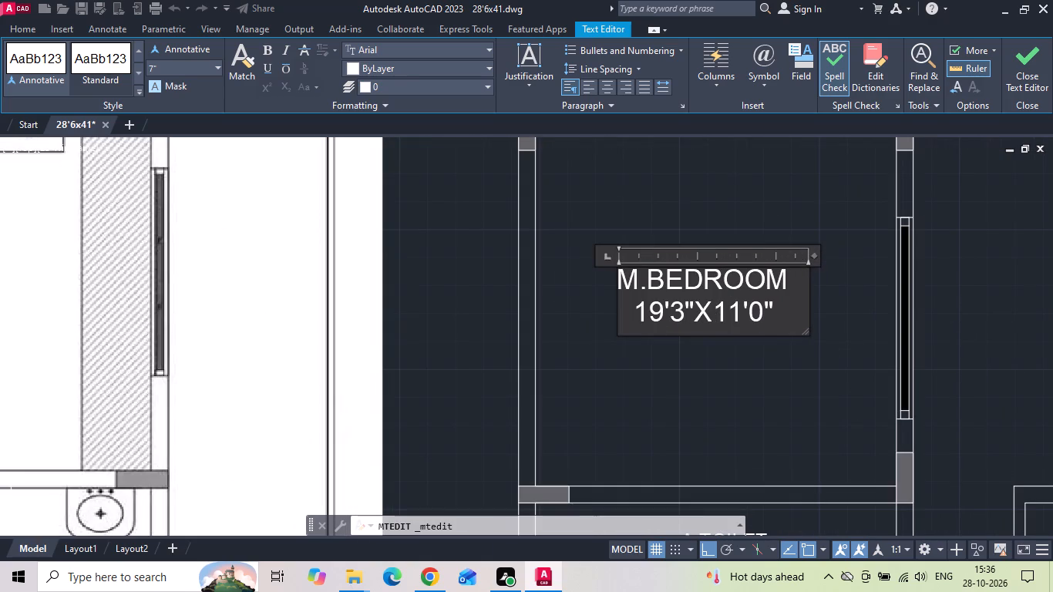
left_click(686, 316)
key("BackSpace")
key("9")
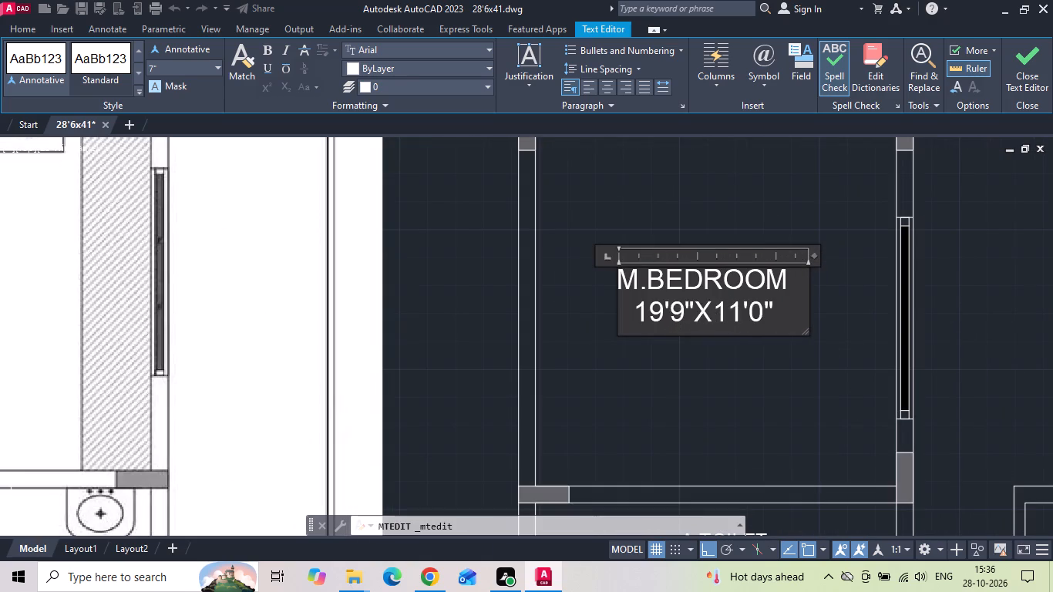
left_click(658, 325)
key("BackSpace")
key("0")
left_click_drag(790, 277, 508, 291)
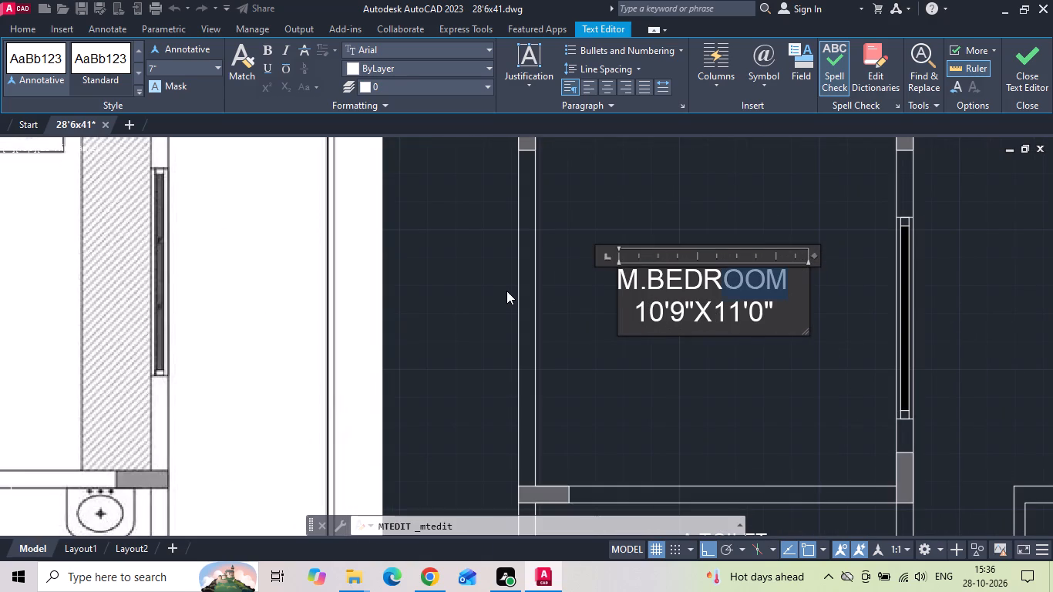
key("BackSpace")
type("TERRACE")
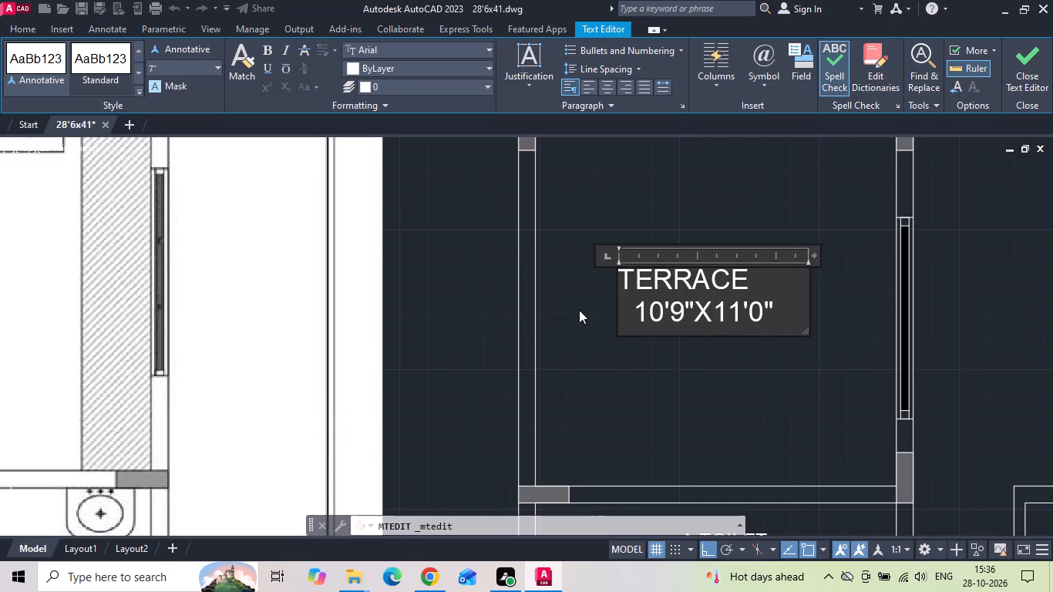
left_click(638, 315)
key("BackSpace")
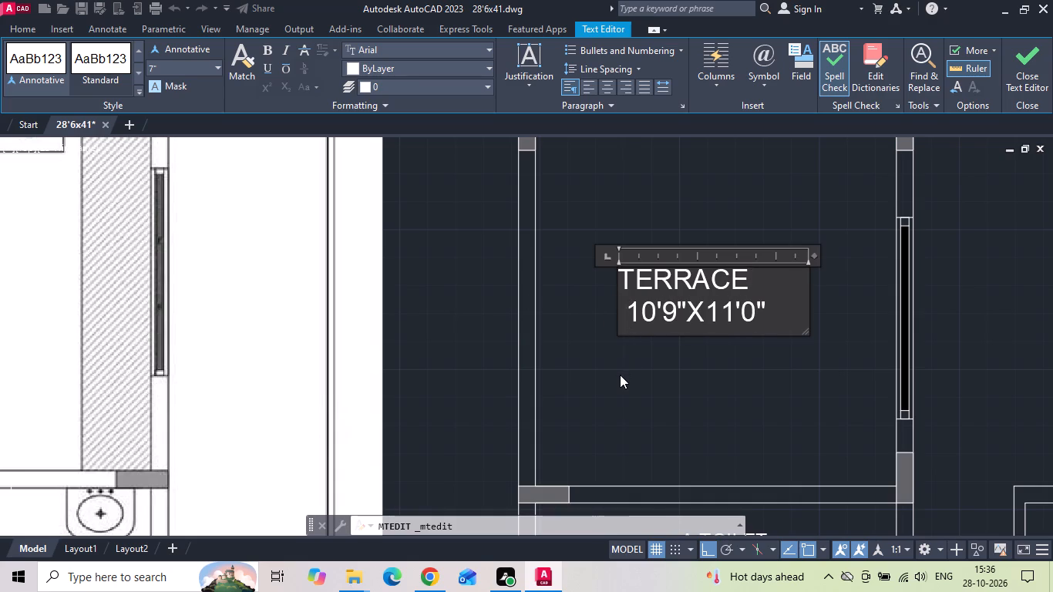
key("BackSpace")
scroll(620, 375, "down", 2)
left_click(620, 375)
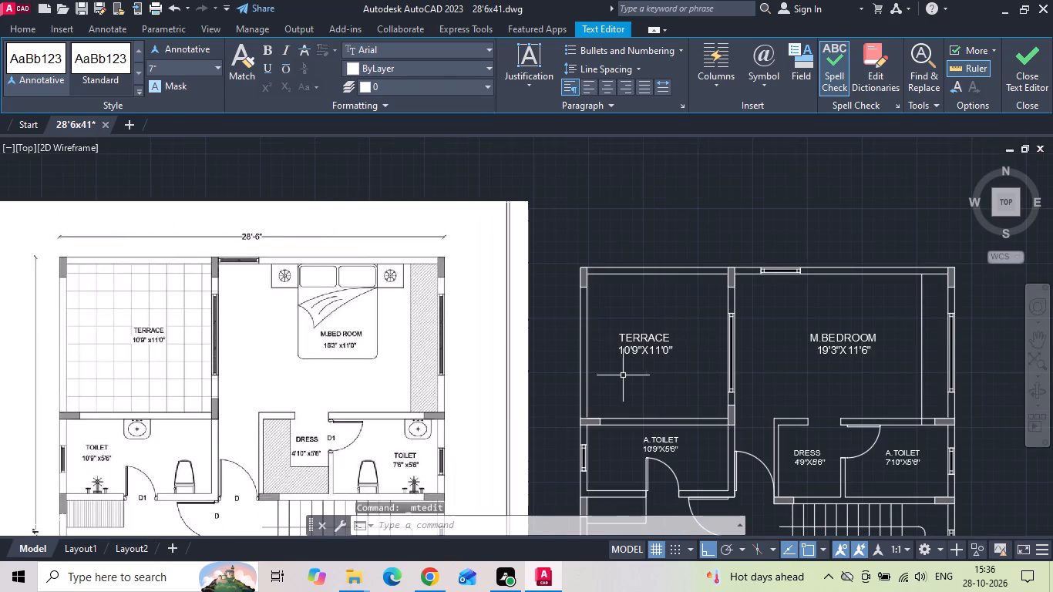
Move the TERRACE label slightly sideways so it sits centred in its room.
left_click(653, 346)
right_click(653, 345)
left_click(661, 278)
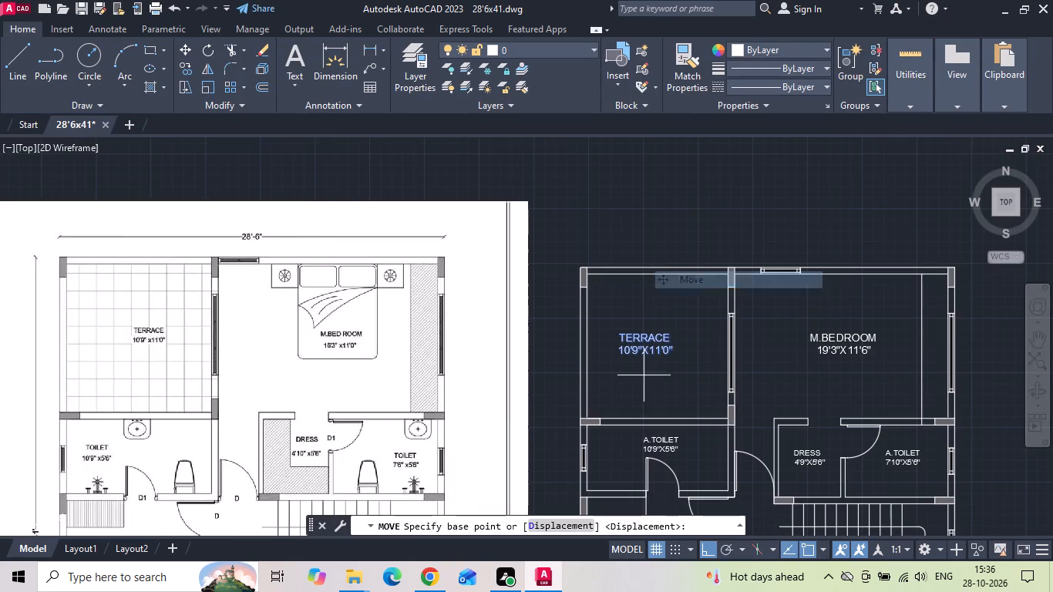
left_click(643, 384)
left_click(656, 384)
Hatch the TERRACE room with the ANSI37 pattern in ByLayer colour, at angle 45 and scale 5.
type("H")
key("space")
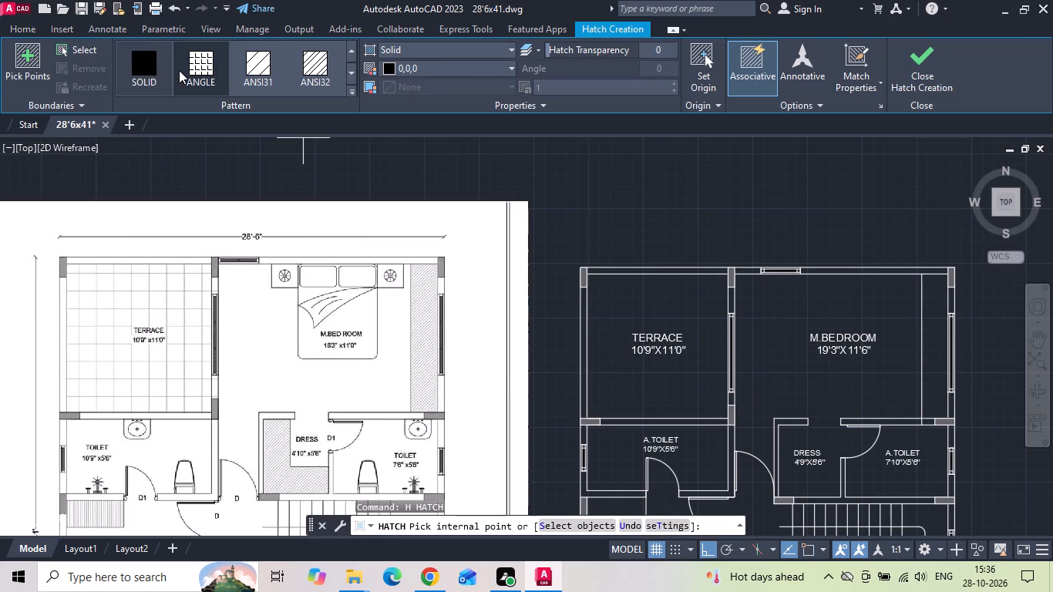
scroll(179, 70, "down", 2)
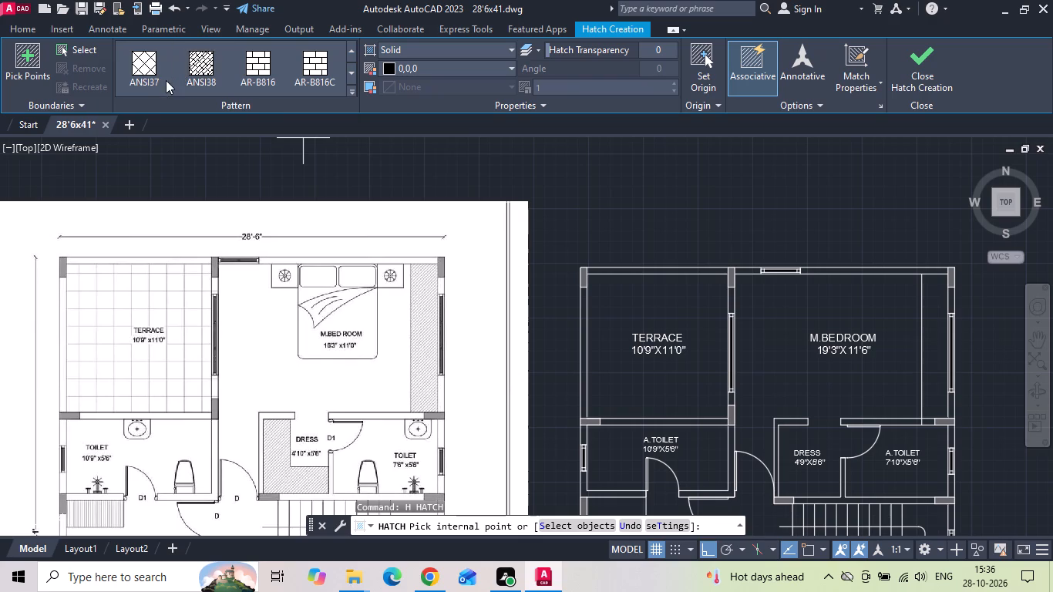
left_click(155, 80)
left_click(387, 67)
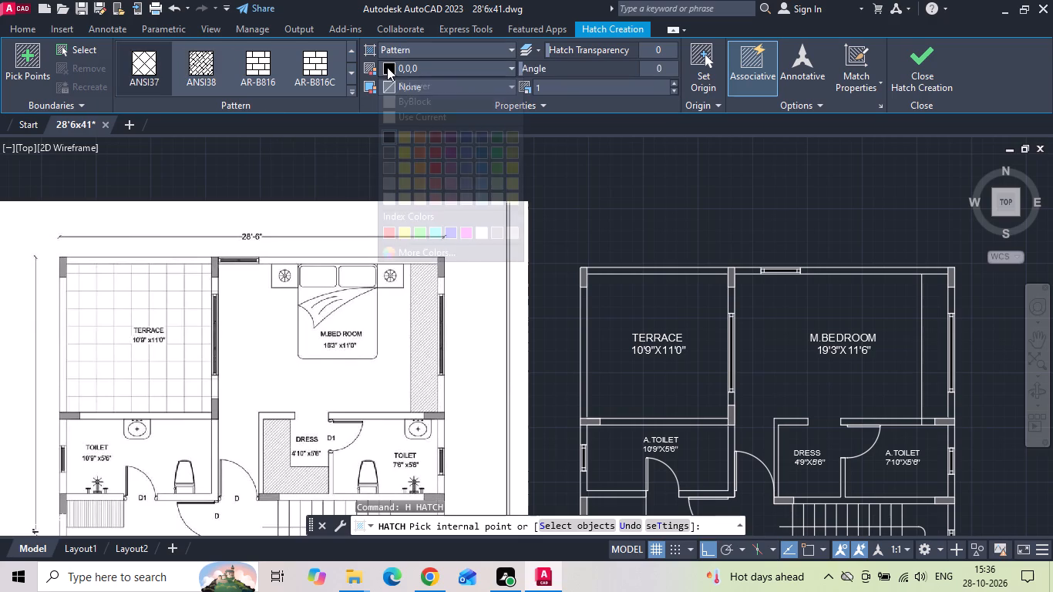
left_click(400, 87)
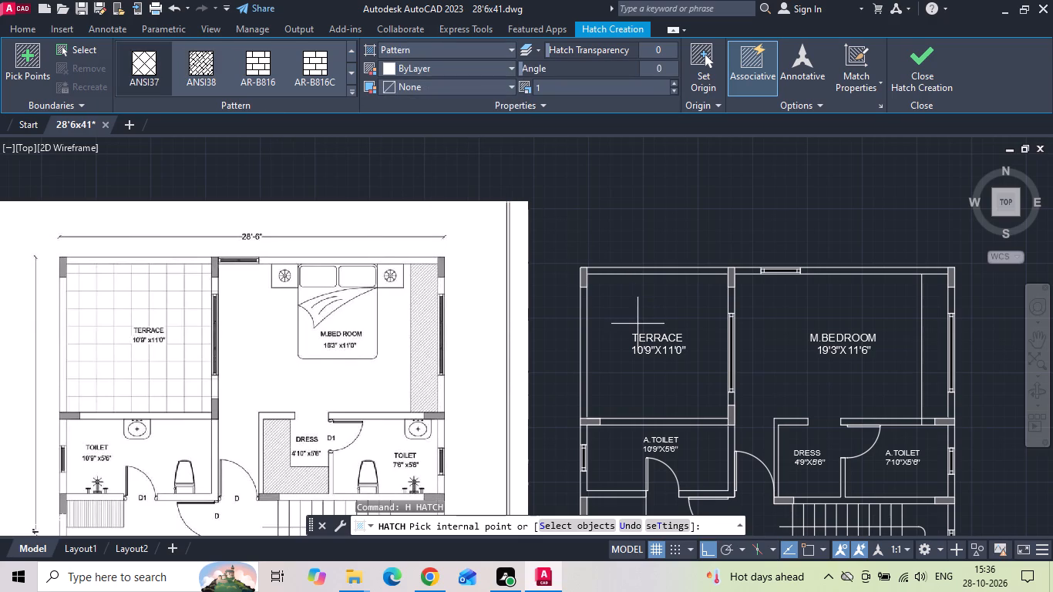
left_click(632, 309)
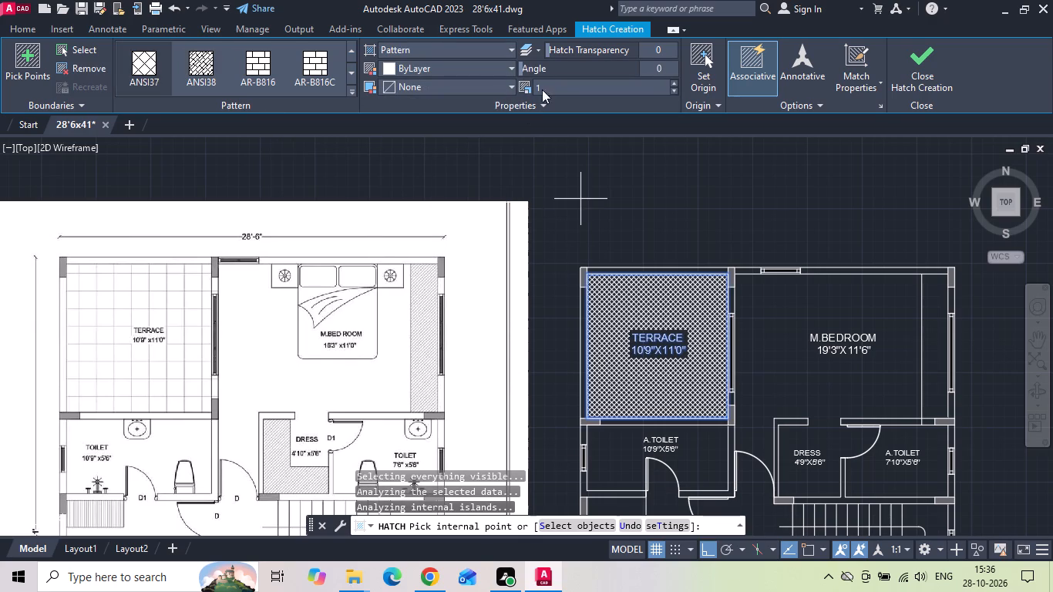
left_click(546, 86)
left_click(667, 73)
type("45")
key("Return")
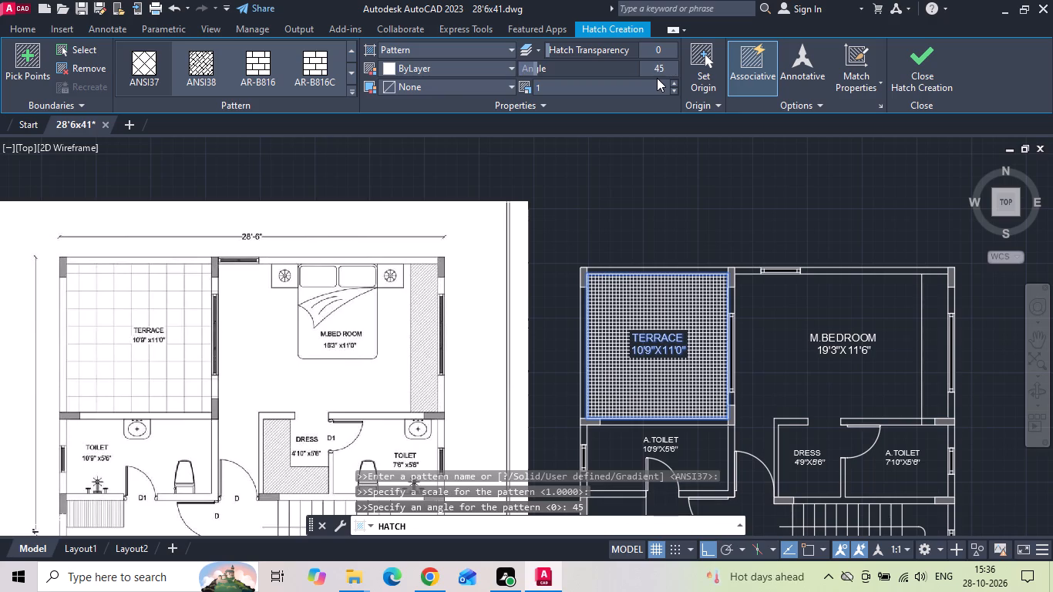
left_click(650, 85)
key("5")
key("Return")
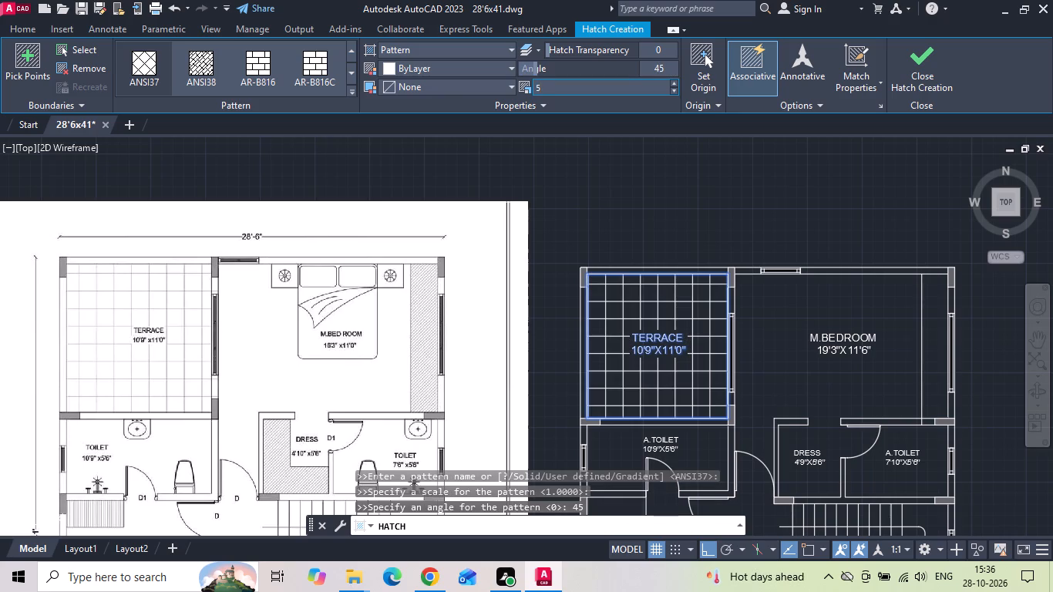
left_click(615, 203)
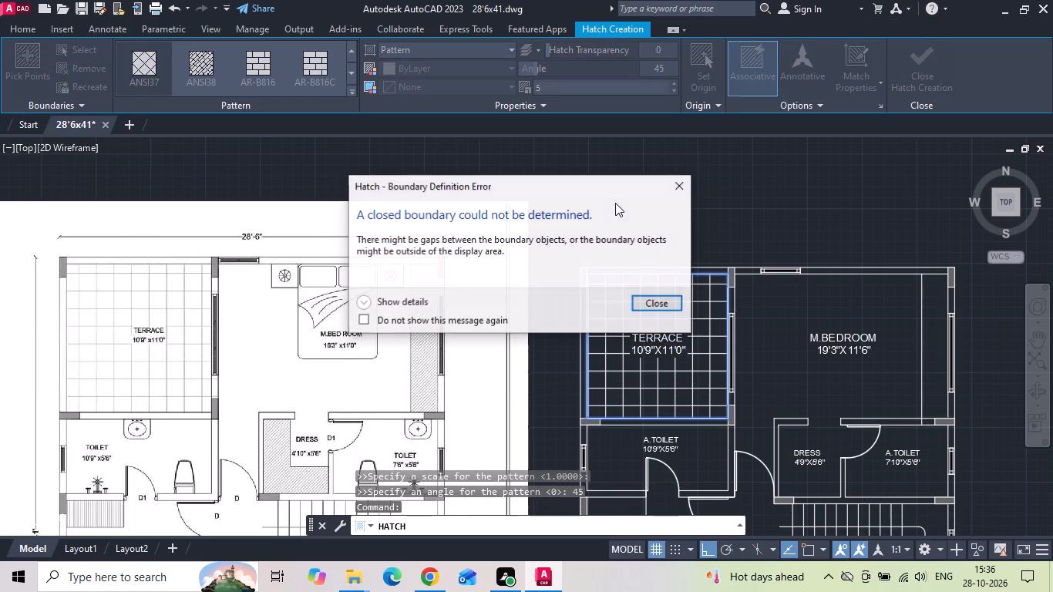
left_click(683, 188)
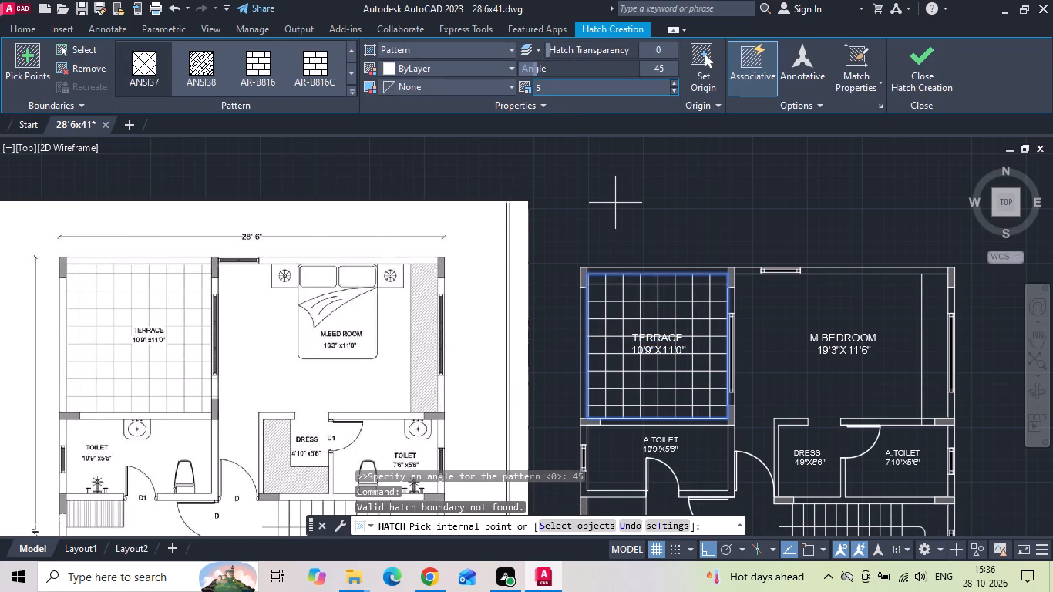
Set the terrace hatch's colour to grey 99,100,102 and finish the hatch.
left_click(391, 68)
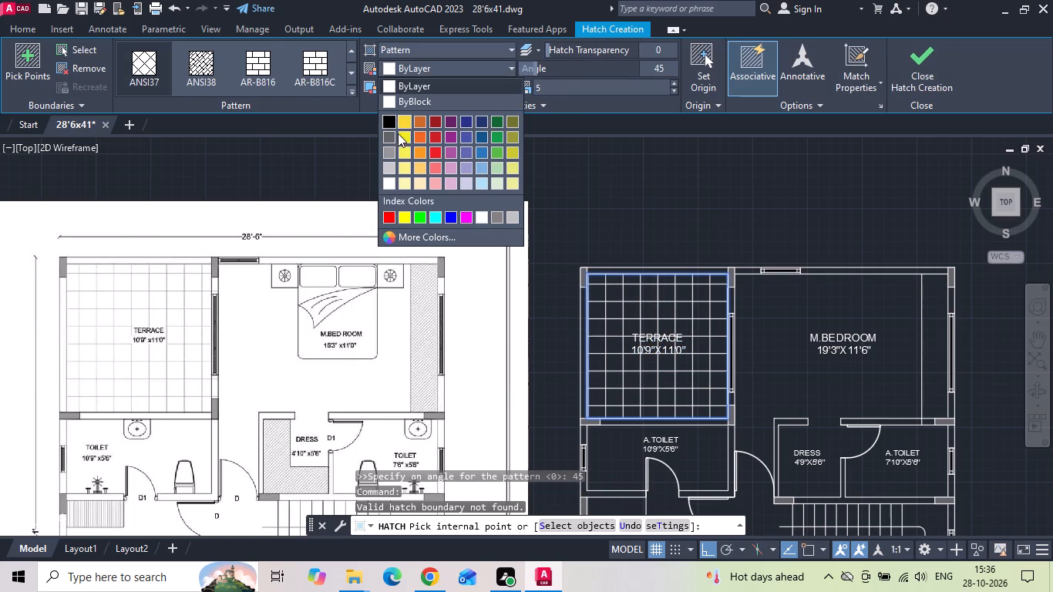
left_click(395, 137)
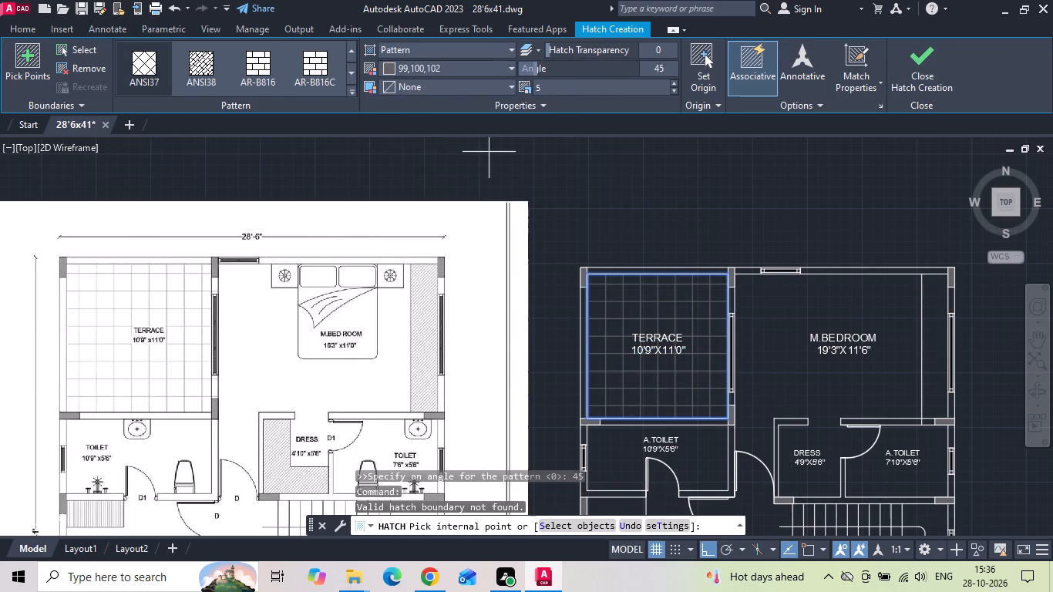
key("Escape")
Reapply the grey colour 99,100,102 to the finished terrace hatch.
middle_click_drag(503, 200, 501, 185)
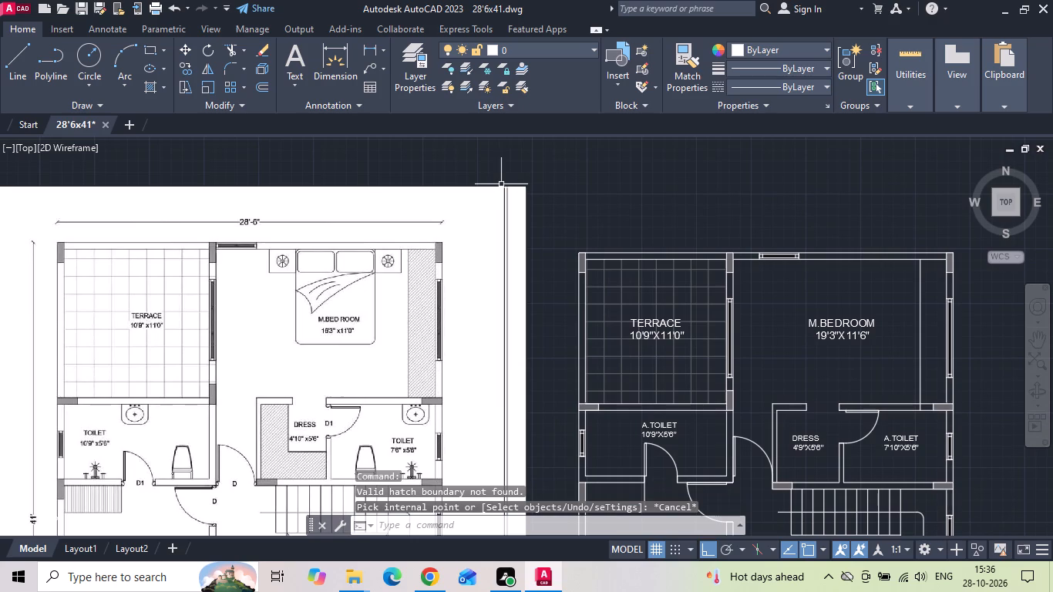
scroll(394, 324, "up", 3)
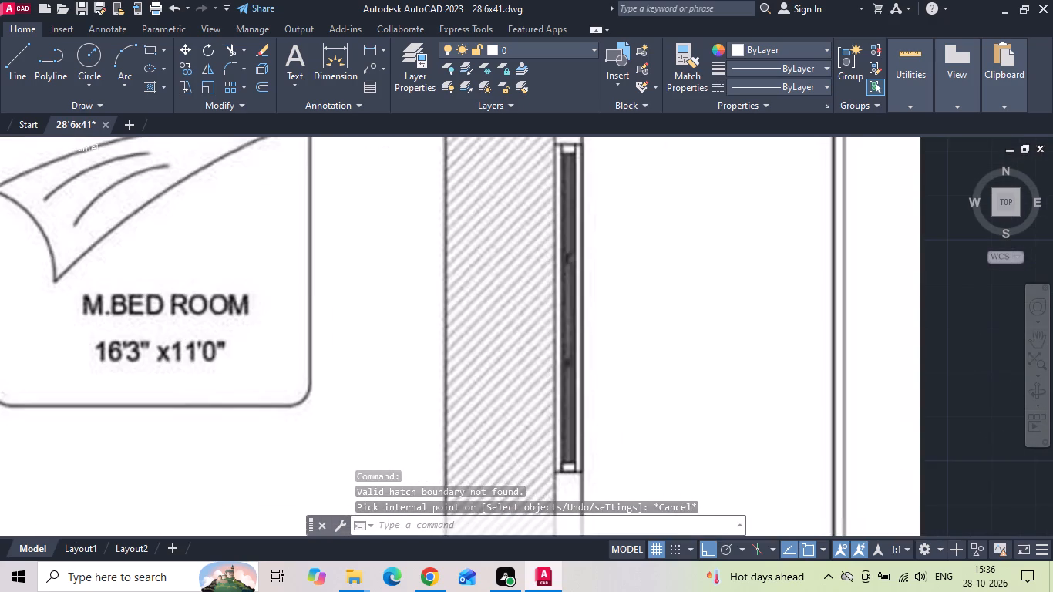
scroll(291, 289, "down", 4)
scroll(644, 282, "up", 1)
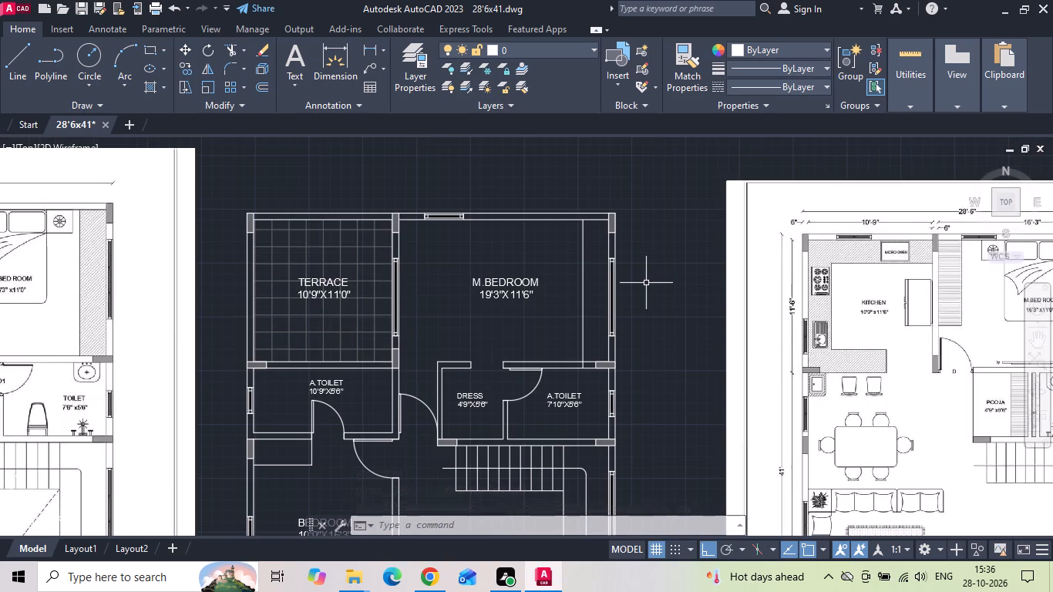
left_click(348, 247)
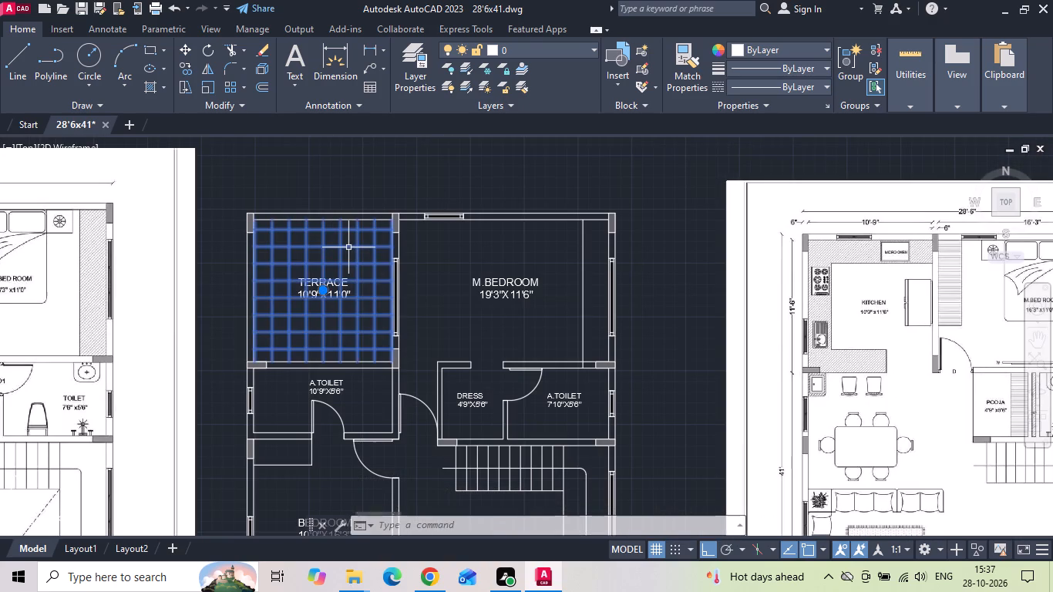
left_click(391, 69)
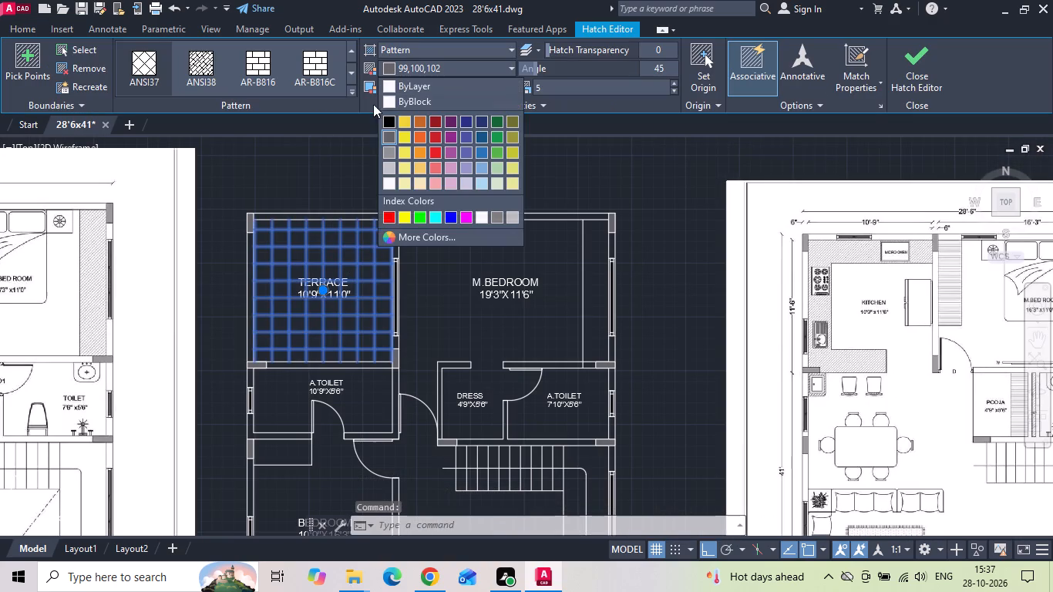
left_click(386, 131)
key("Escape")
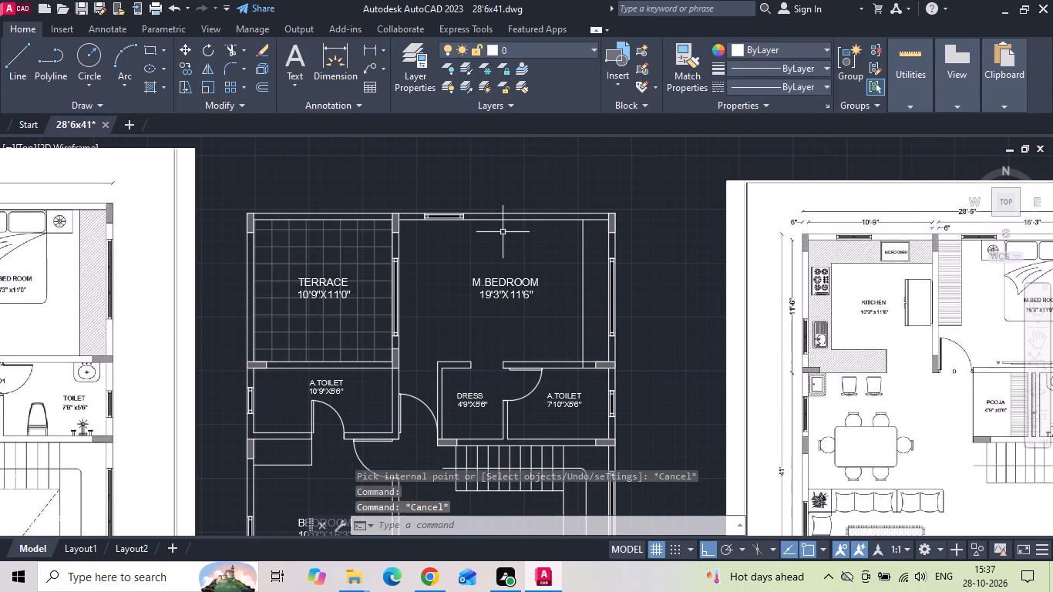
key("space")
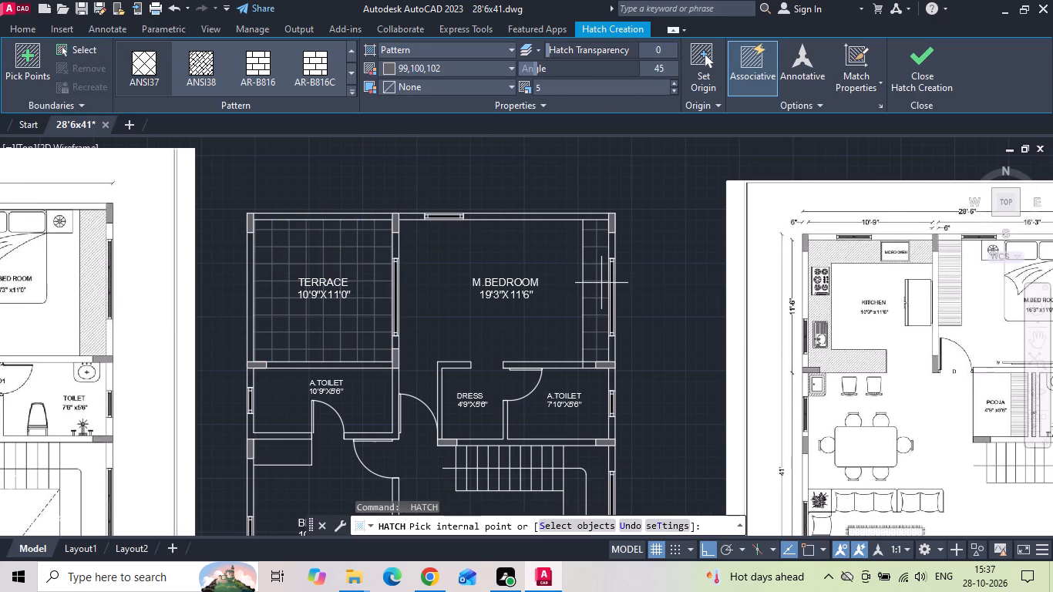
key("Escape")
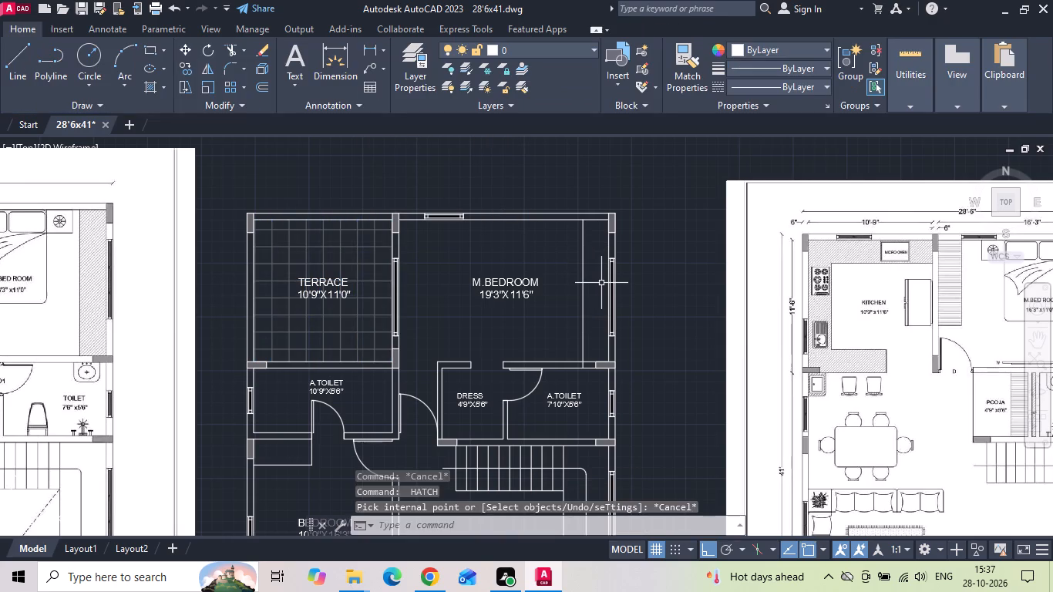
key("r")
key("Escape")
Trim the excess end of the M.BEDROOM wardrobe line where it runs into the wall by the attached toilet.
type("TR")
key("space")
key("space")
scroll(589, 346, "up", 2)
left_click(570, 396)
scroll(509, 321, "down", 2)
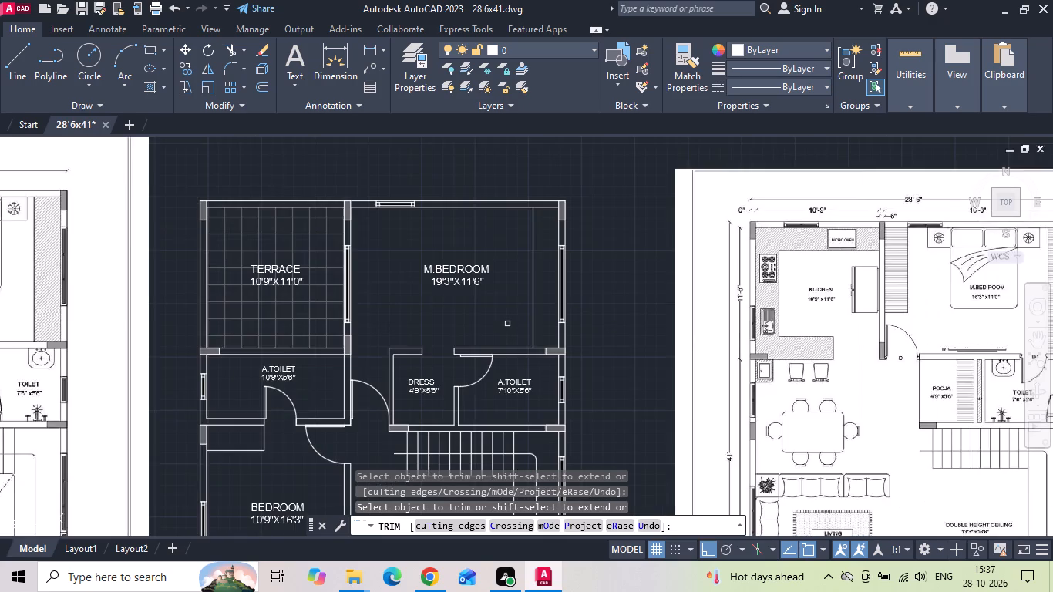
scroll(507, 325, "down", 1)
scroll(206, 326, "up", 2)
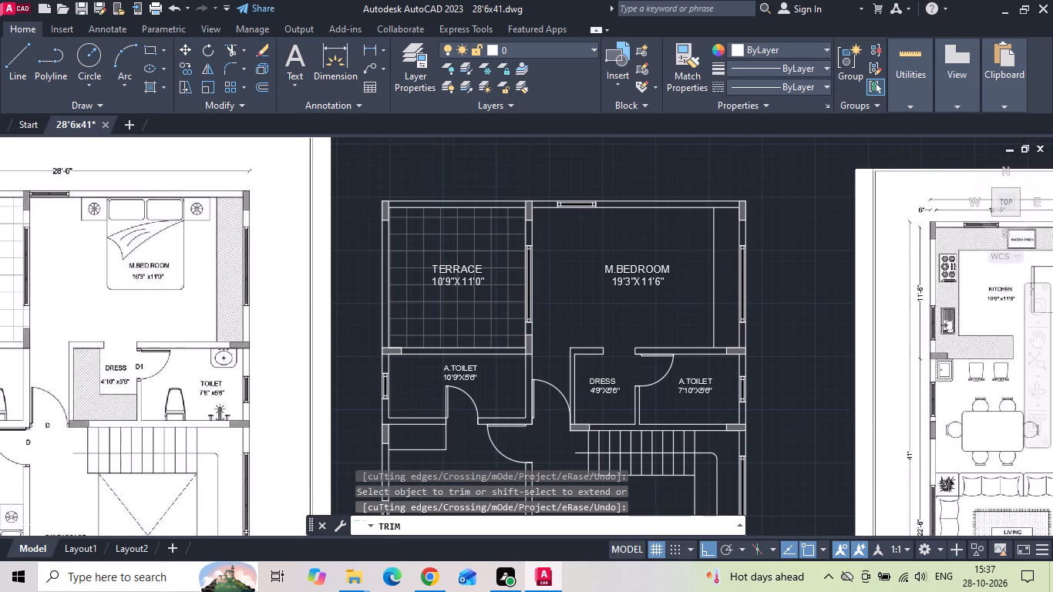
key("Escape")
Change the size text of the M.BEDROOM label in the plan with the terrace to 16'3"X11'6".
scroll(50, 304, "up", 1)
scroll(61, 310, "down", 1)
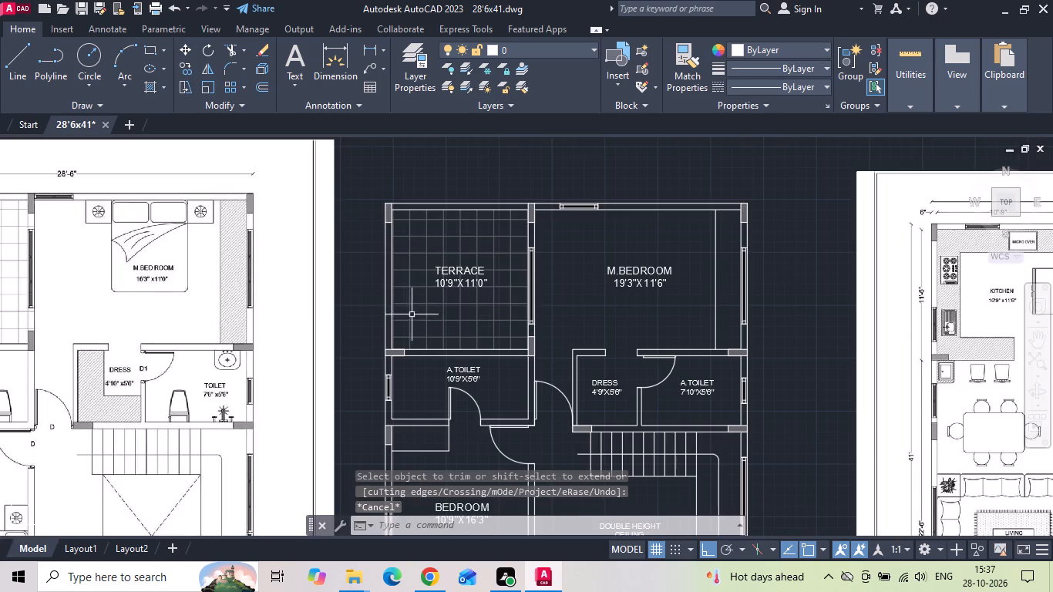
scroll(634, 288, "up", 2)
double_click(608, 280)
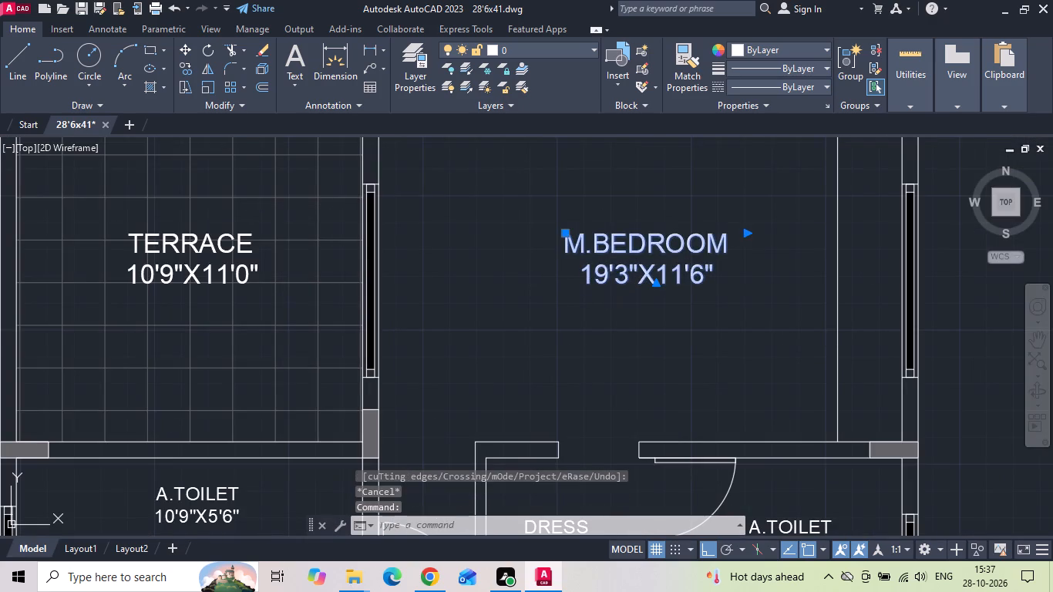
key("BackSpace")
key("6")
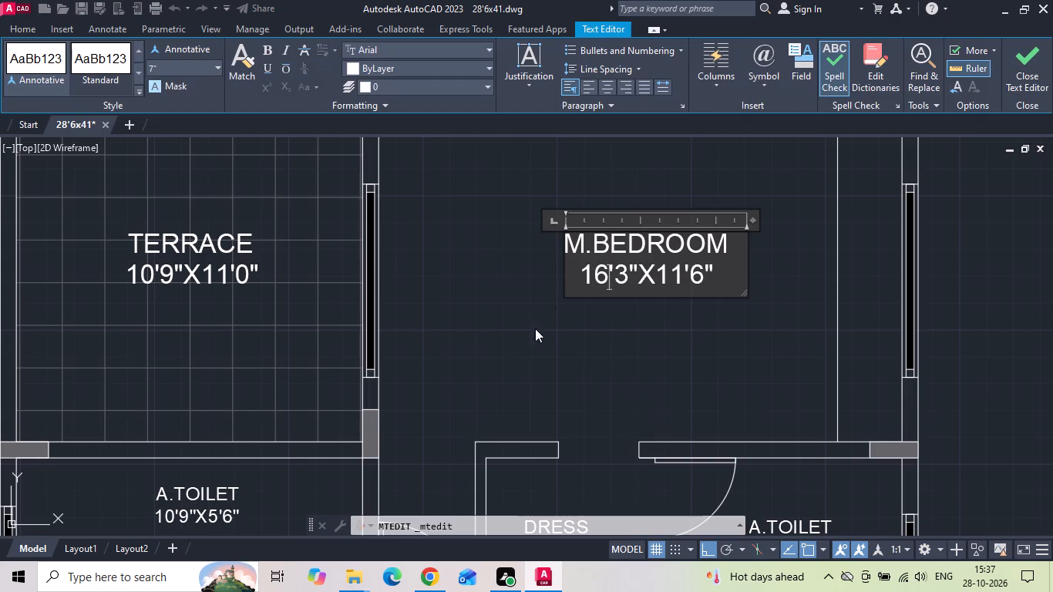
left_click(533, 329)
Change the size text of the M.BEDROOM label in the plan with the kitchen to 16'3"X11'6".
scroll(375, 288, "down", 3)
middle_click_drag(758, 281, 0, 282)
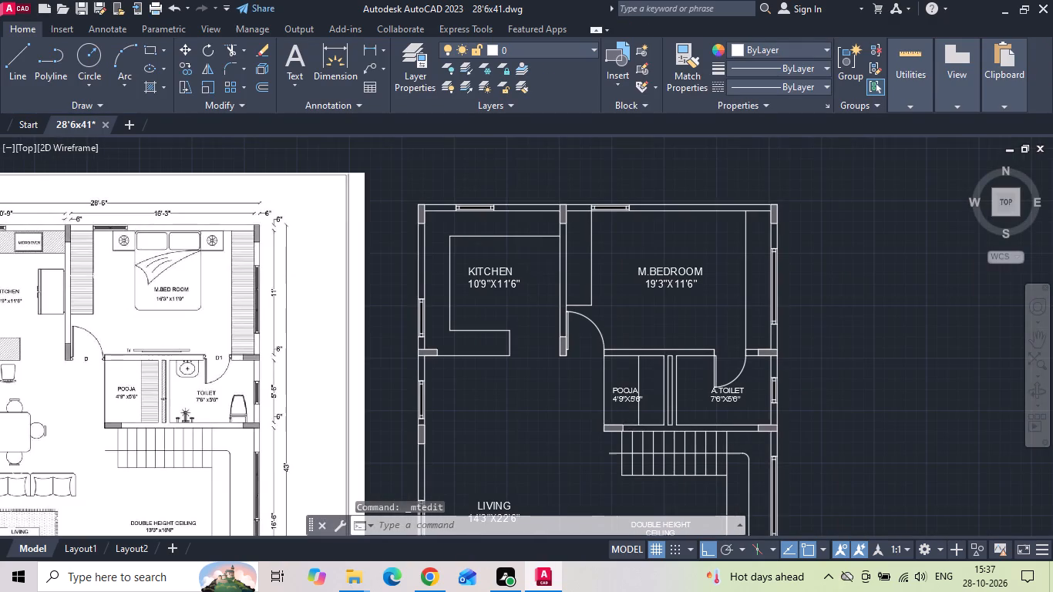
scroll(691, 298, "up", 3)
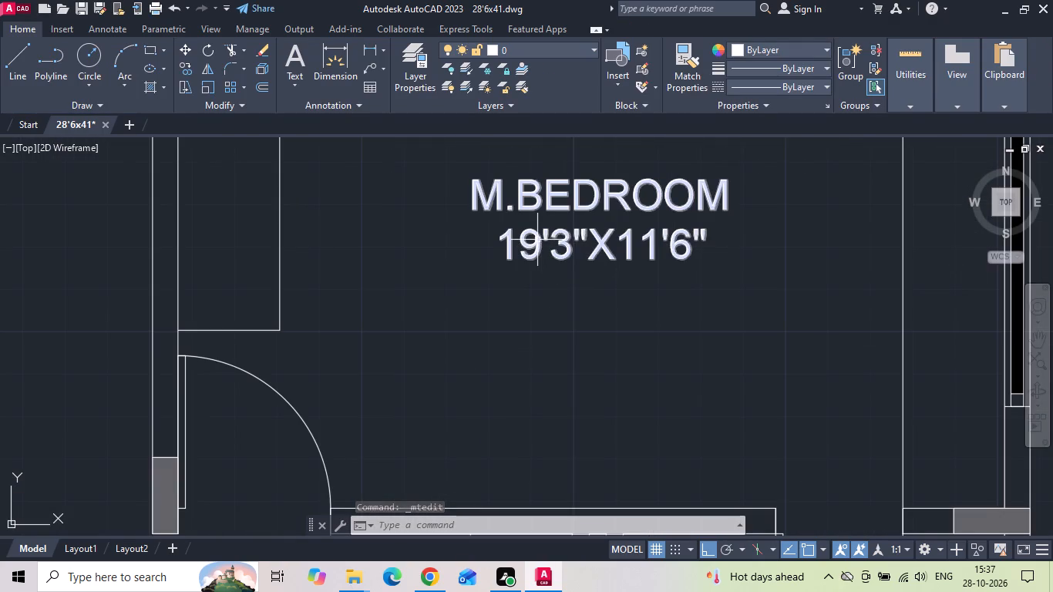
double_click(537, 239)
key("BackSpace")
key("6")
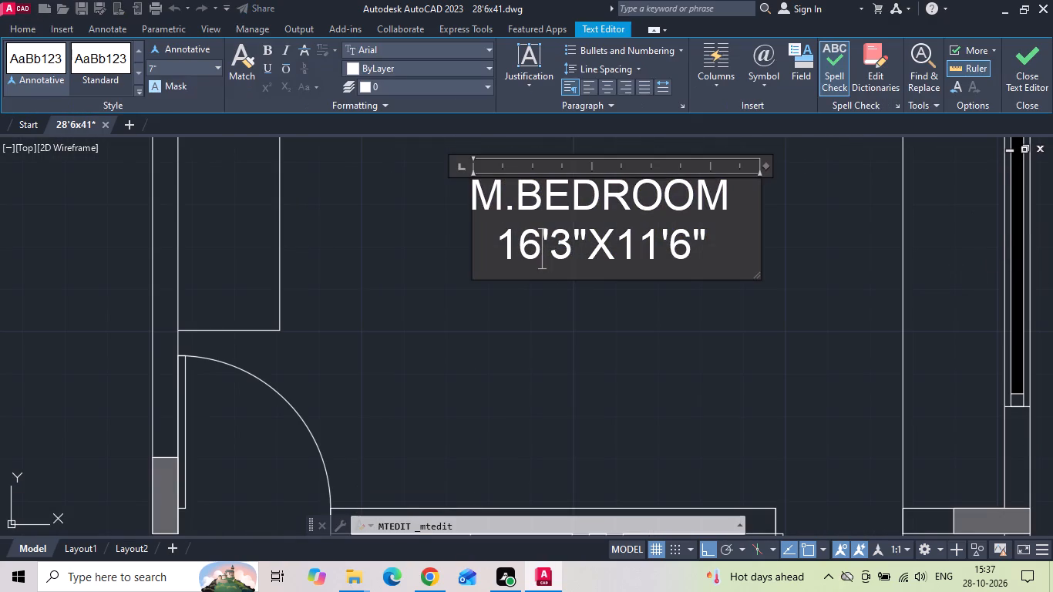
left_click(530, 335)
Hatch the wardrobe strip in the terrace plan's M.BEDROOM with the ANSI31 pattern at angle 0.
scroll(614, 340, "down", 5)
scroll(618, 399, "up", 3)
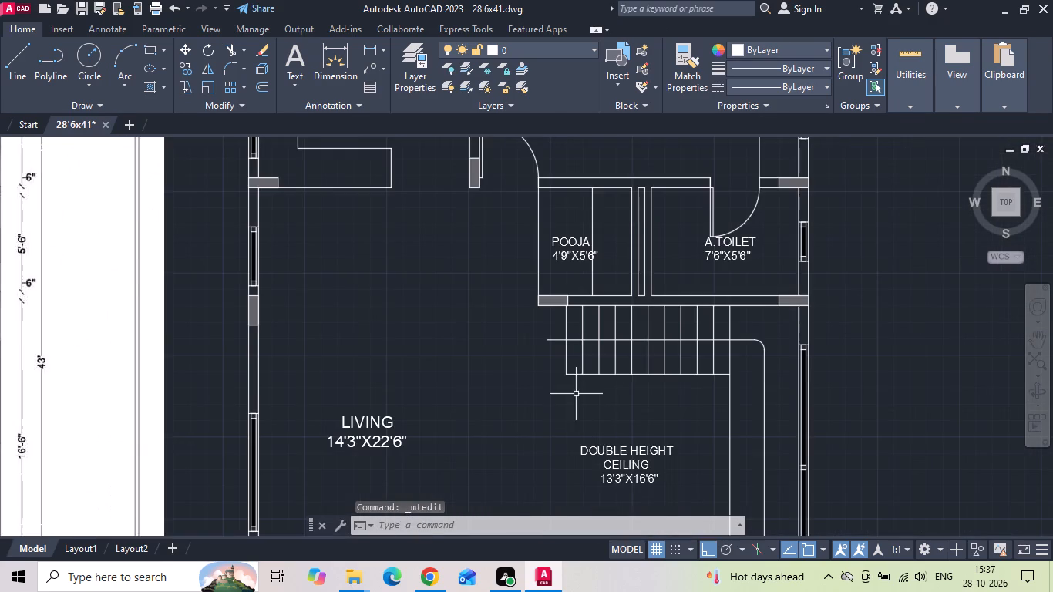
scroll(598, 278, "down", 4)
scroll(298, 258, "up", 3)
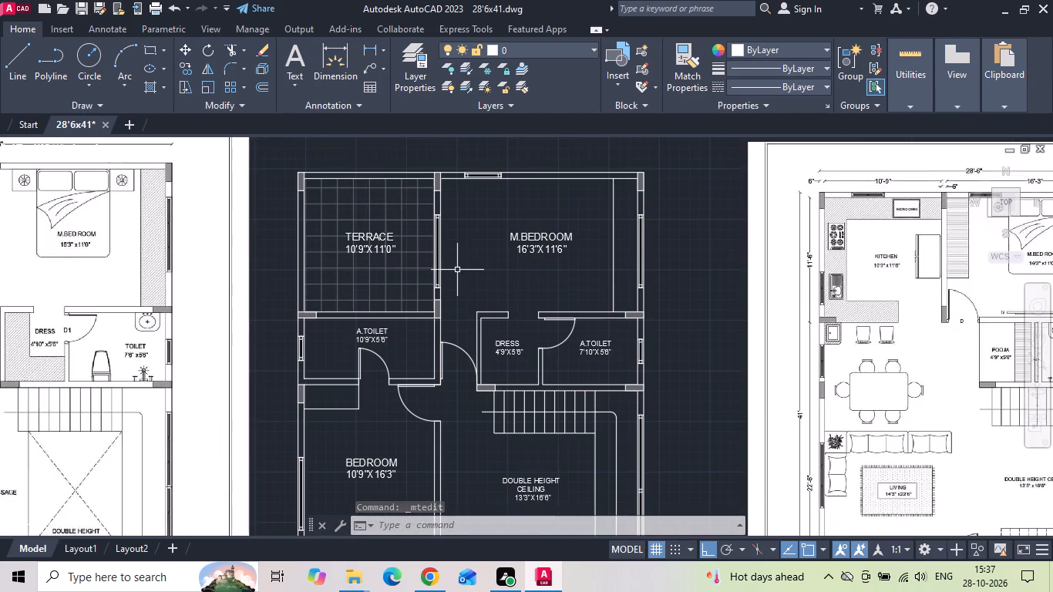
type("H")
key("space")
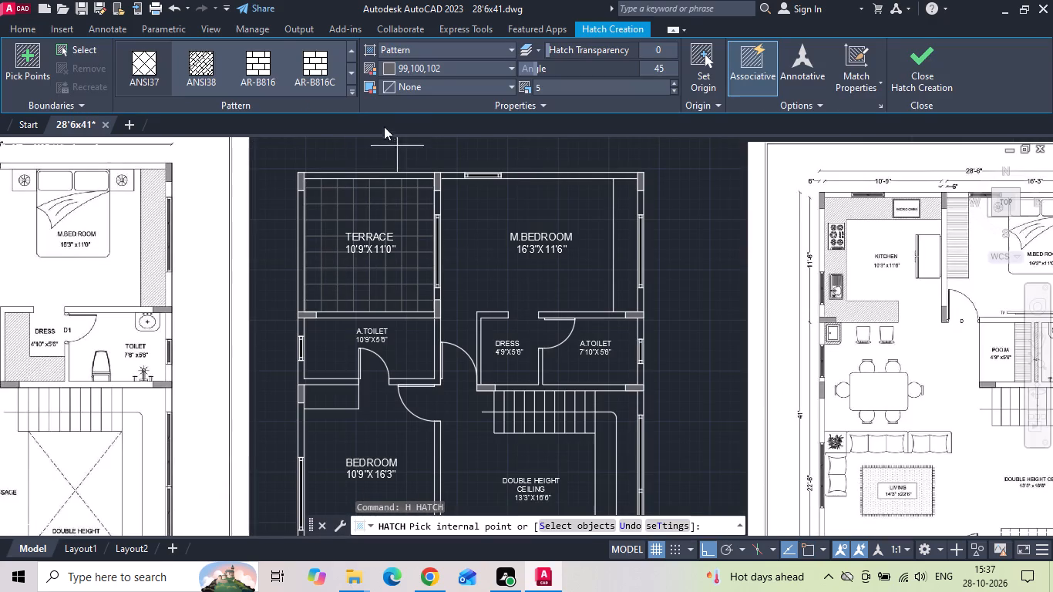
scroll(203, 77, "up", 2)
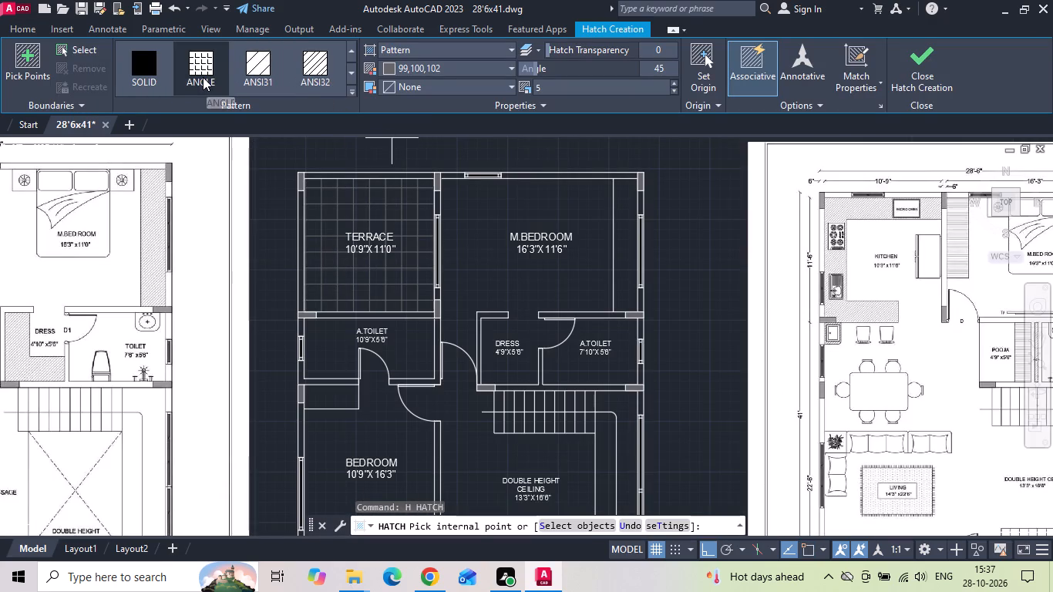
left_click(247, 69)
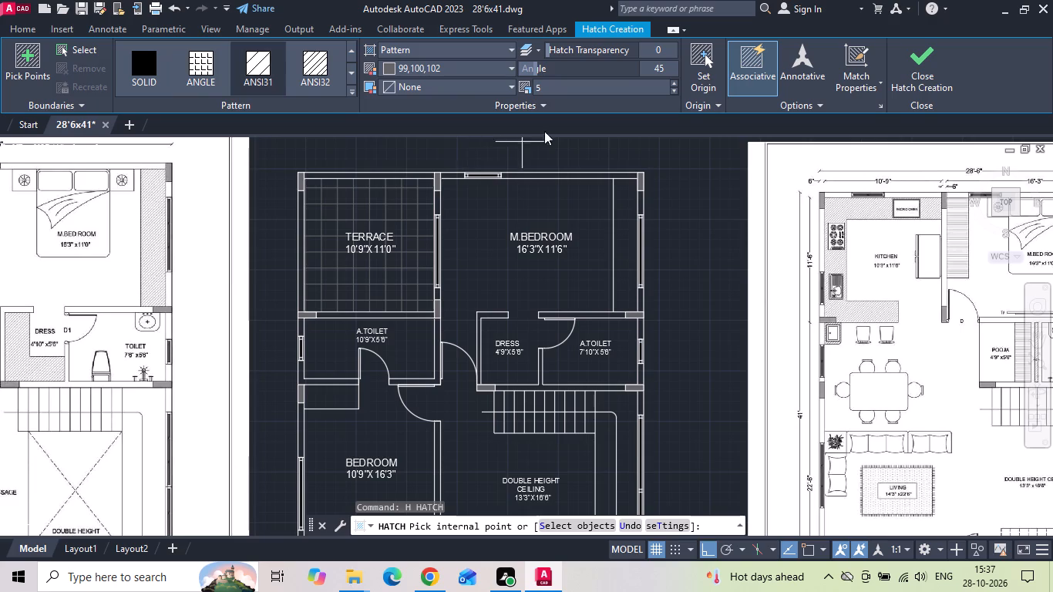
left_click(623, 244)
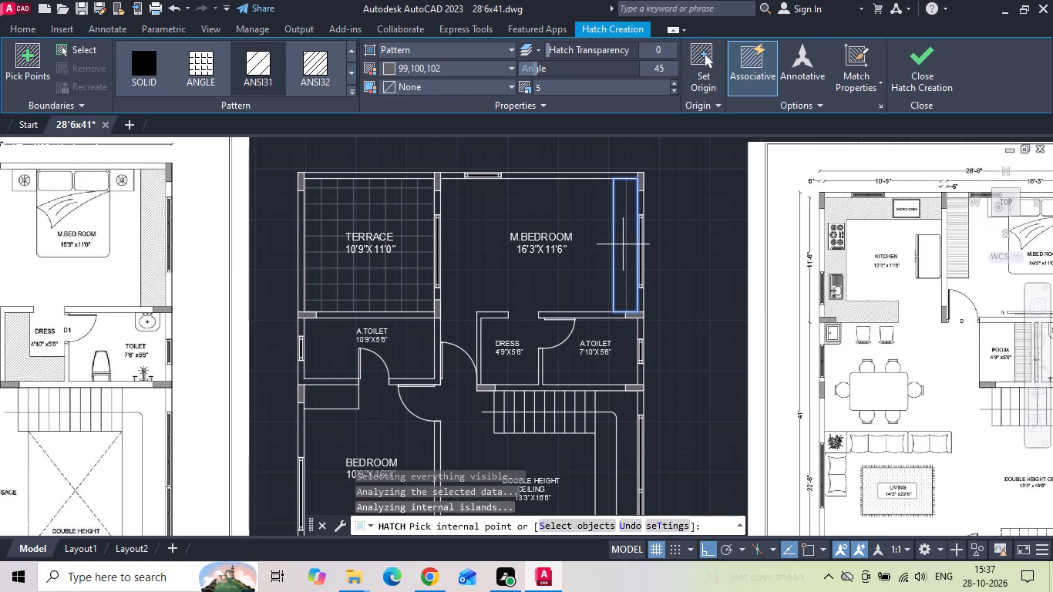
left_click(660, 73)
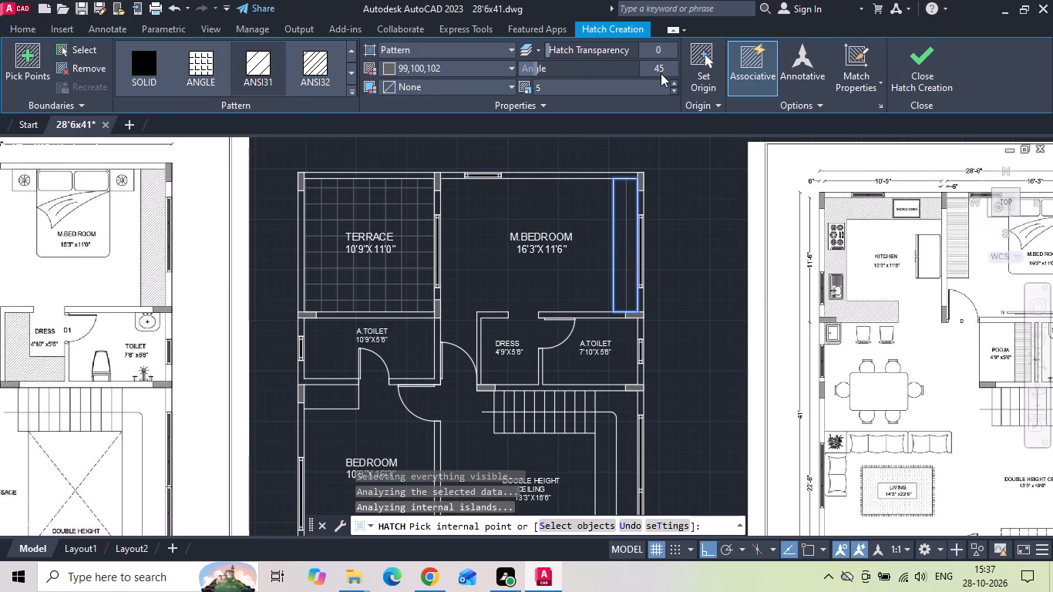
left_click(668, 66)
key("0")
key("Return")
Set the wardrobe hatch's scale to 0.5 and finish the hatch.
left_click(579, 86)
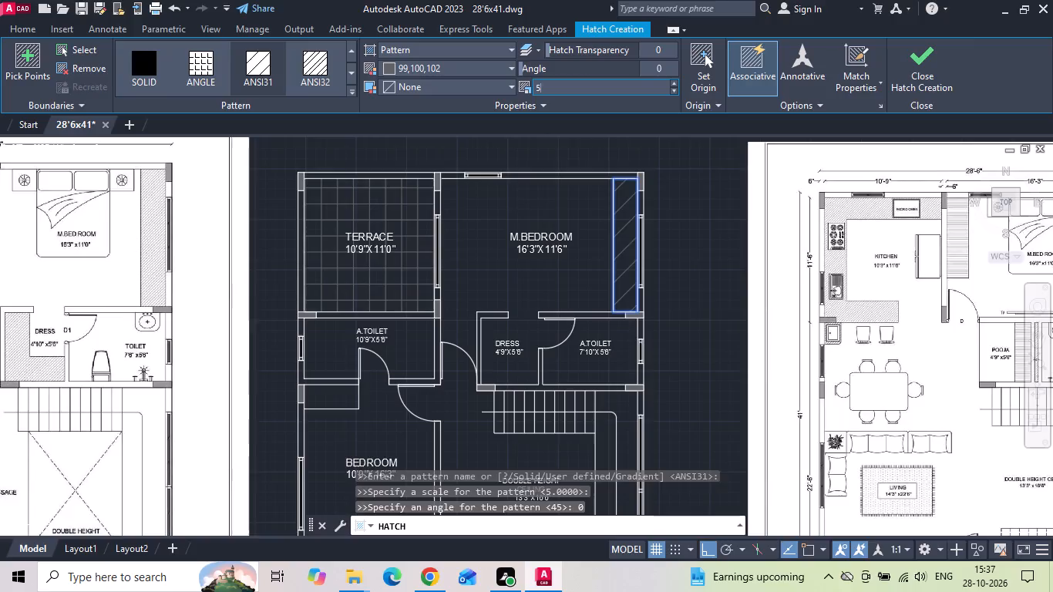
key("1")
key("Return")
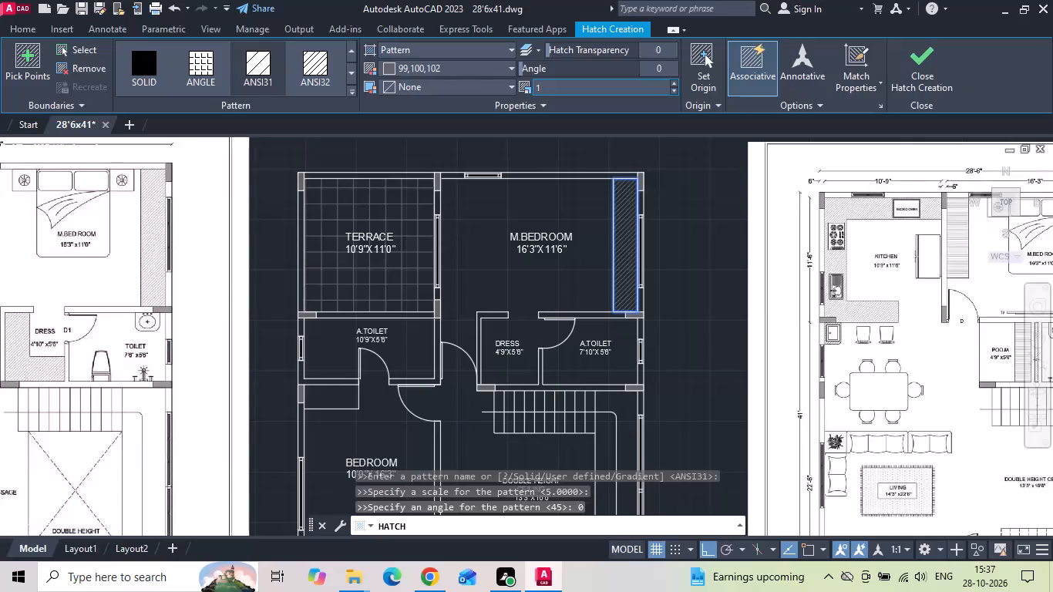
left_click(579, 86)
type(".5")
key("Return")
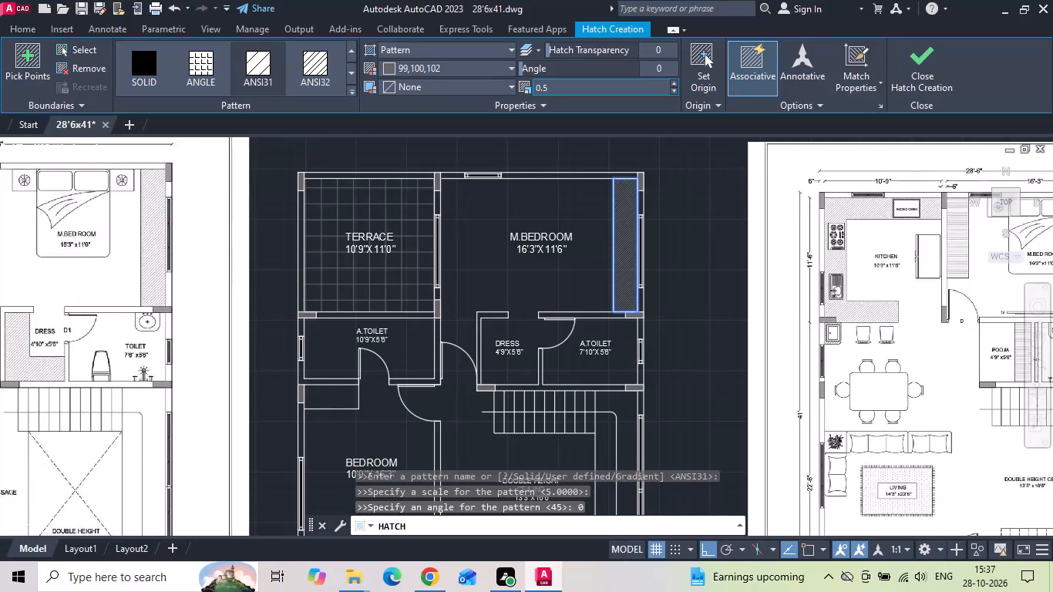
scroll(590, 184, "up", 2)
scroll(493, 200, "down", 3)
key("space")
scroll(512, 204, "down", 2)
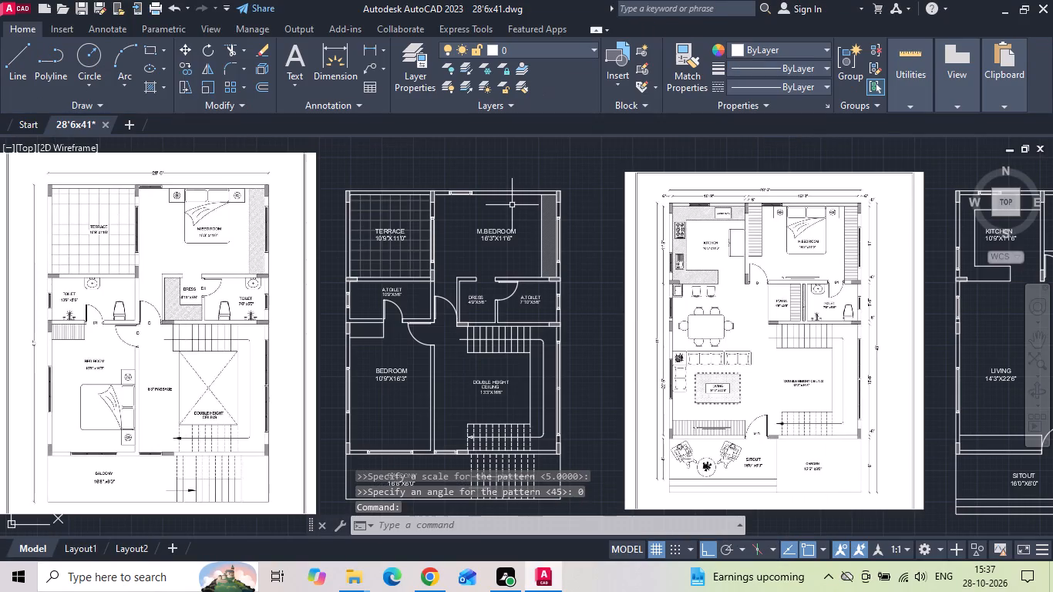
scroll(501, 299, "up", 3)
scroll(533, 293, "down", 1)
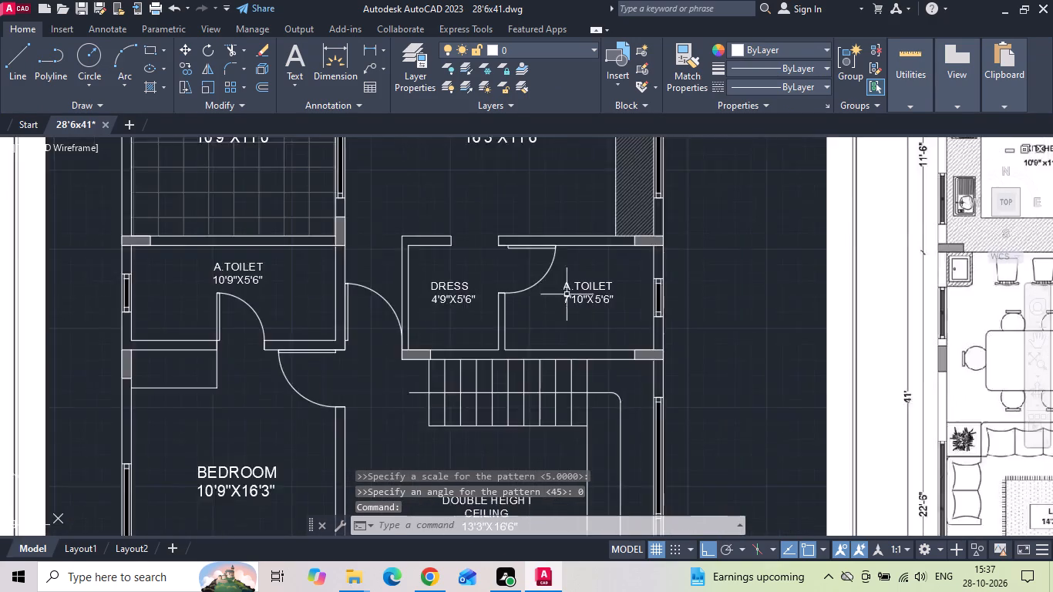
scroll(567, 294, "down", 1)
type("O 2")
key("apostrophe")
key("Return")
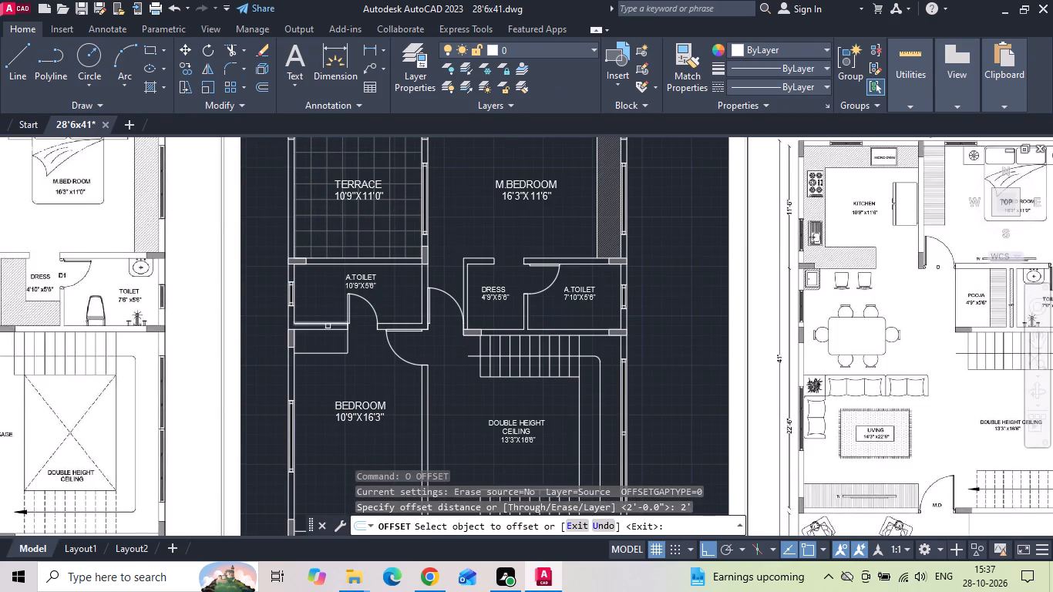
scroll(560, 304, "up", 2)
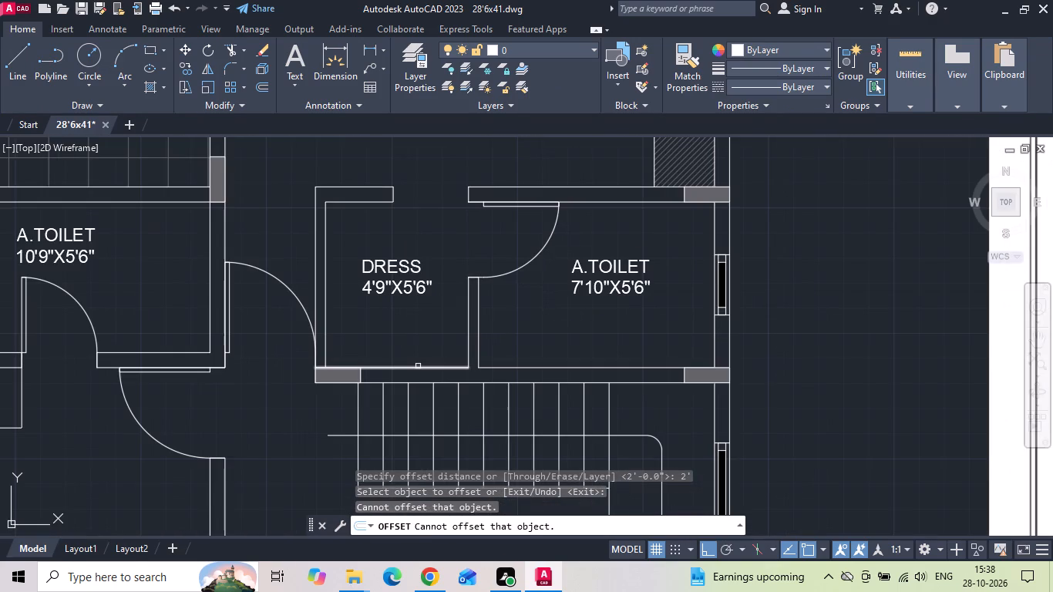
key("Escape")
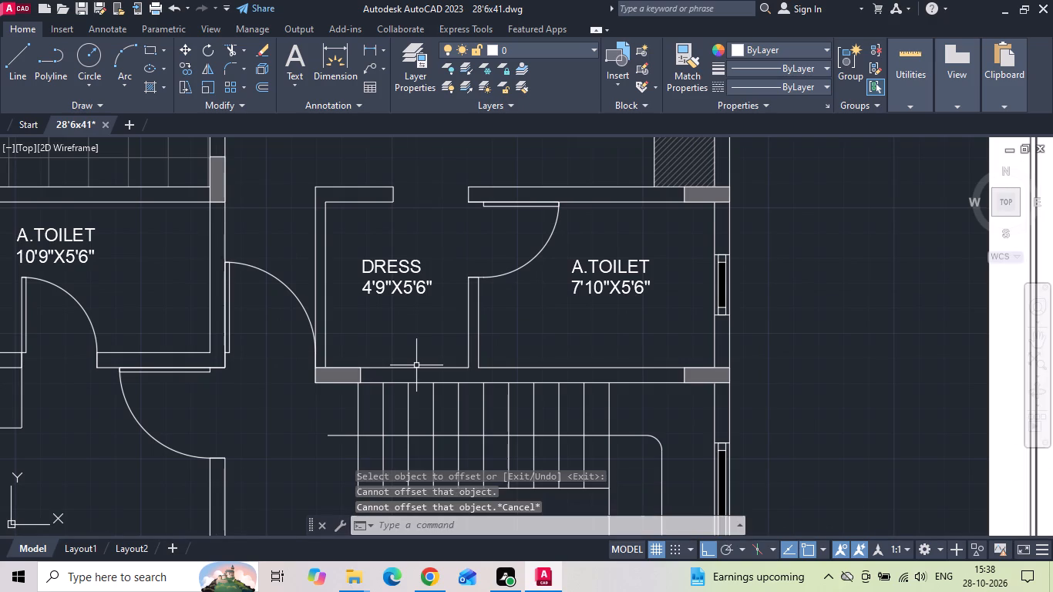
Fillet the DRESS room's inner side wall line with its inner stair-side wall line into a sharp corner.
type("F")
key("space")
left_click(324, 338)
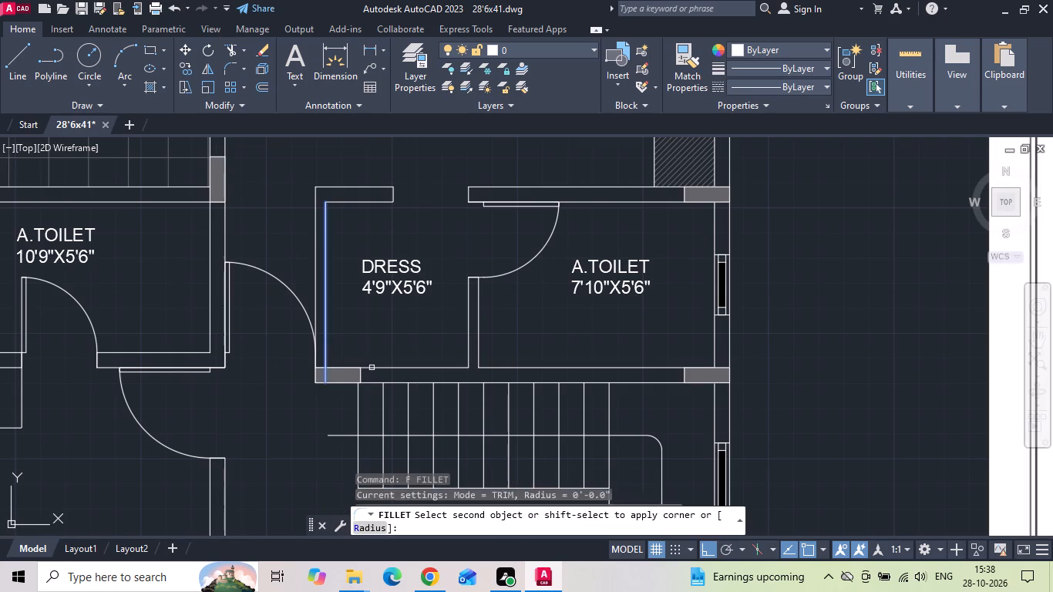
left_click(392, 367)
key("Escape")
Offset the DRESS room's inner wall lines on the passage side and the stair side 2' into the room.
type("O")
key("space")
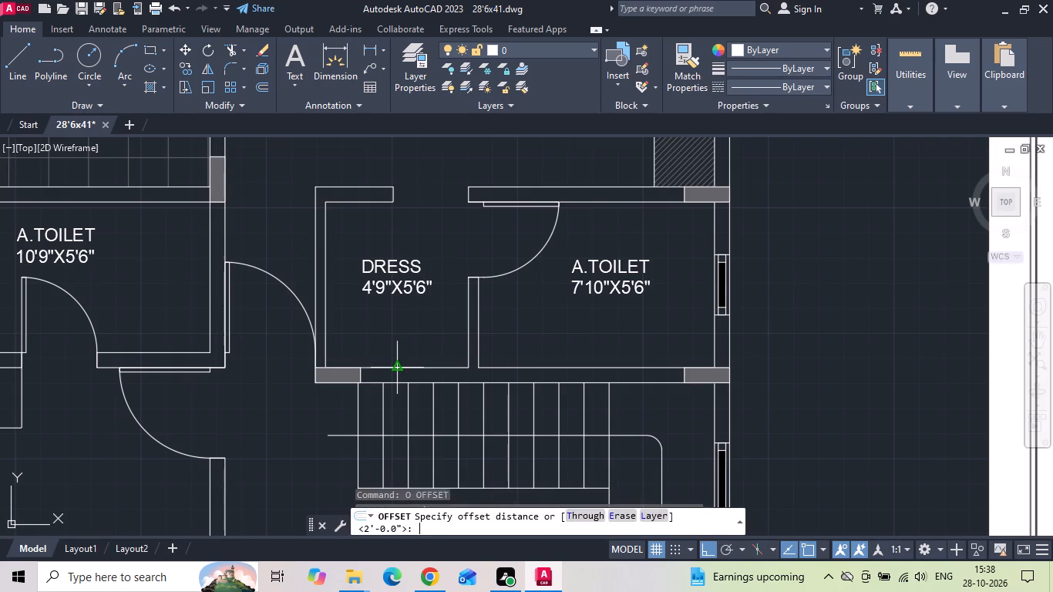
type("2'")
key("Return")
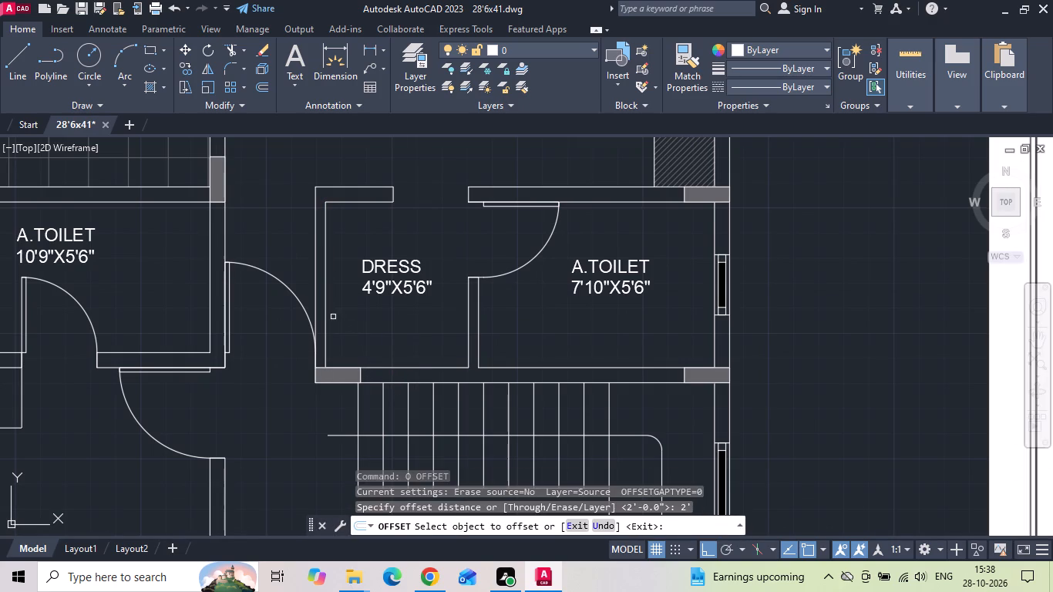
double_click(326, 305)
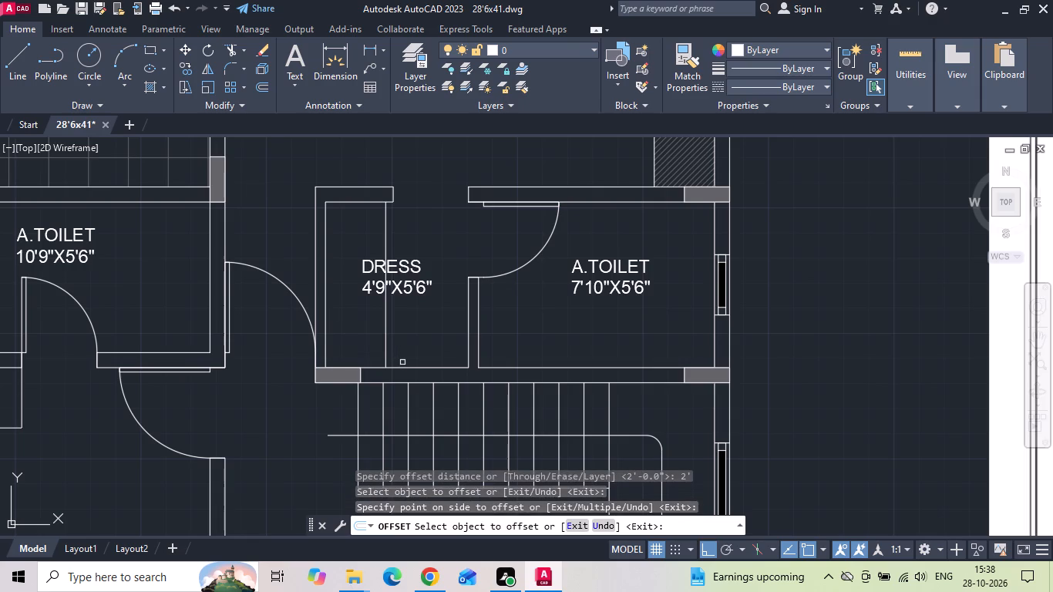
left_click(404, 367)
left_click(409, 343)
type("F")
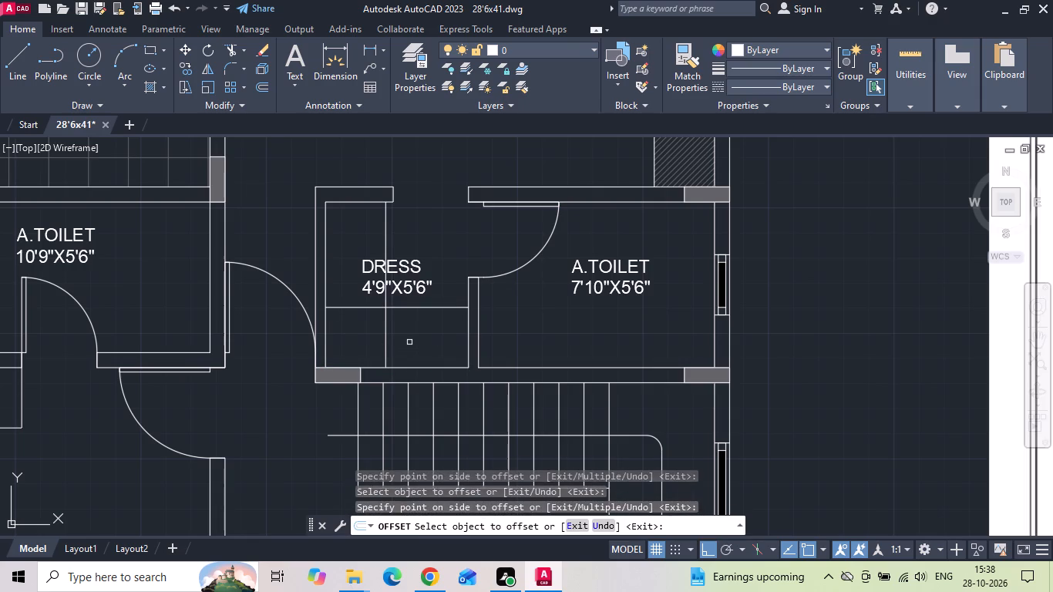
key("space")
left_click(396, 308)
key("Escape")
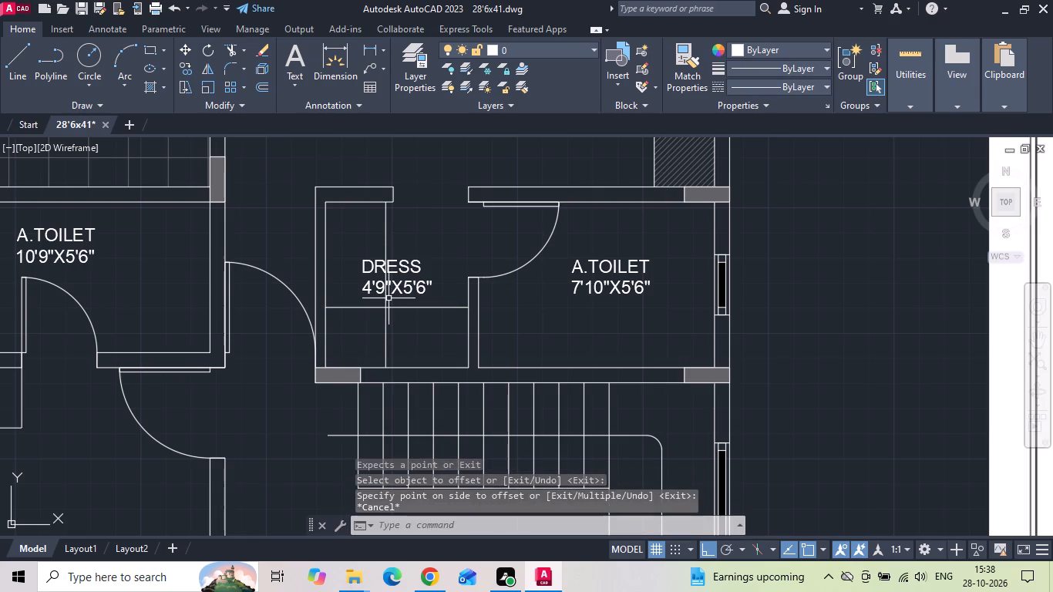
Fillet the two offset lines in the DRESS room into a sharp corner, forming an L-shaped wardrobe outline.
type("F")
key("space")
scroll(388, 298, "up", 1)
left_click(382, 303)
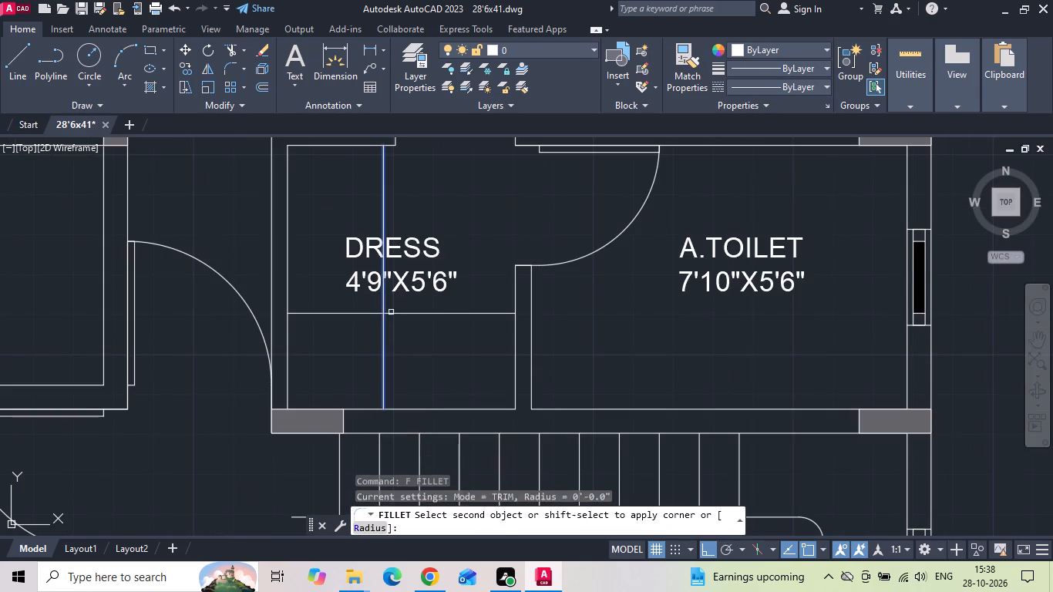
left_click(398, 316)
left_click(399, 314)
key("Escape")
Move the DRESS room label horizontally about 1'-1" toward the A.TOILET, away from the passage-side wardrobe leg.
left_click(413, 296)
left_click(394, 238)
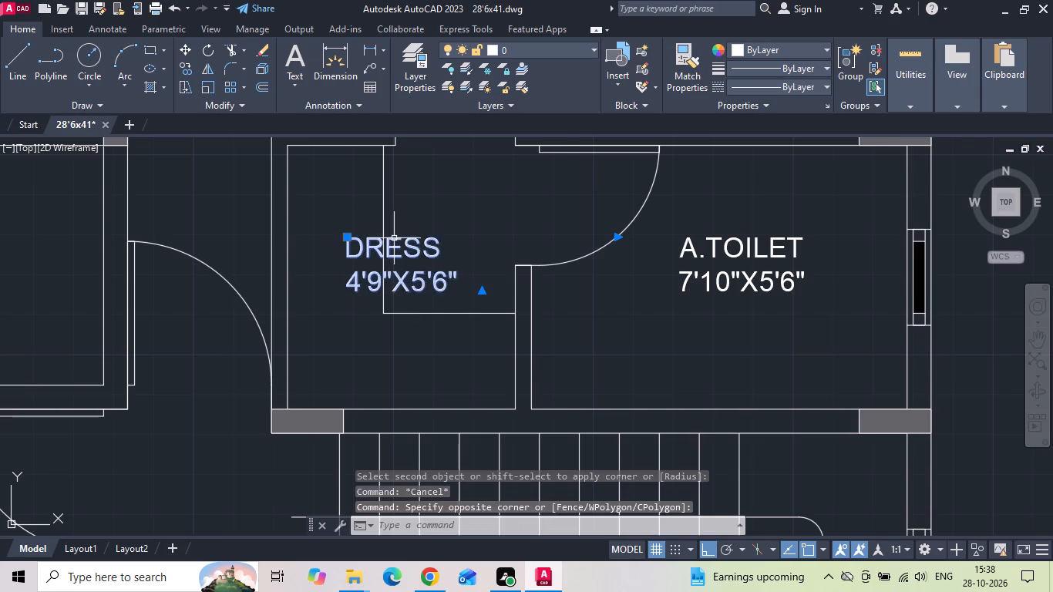
right_click(394, 238)
left_click(422, 281)
left_click_drag(647, 328, 661, 329)
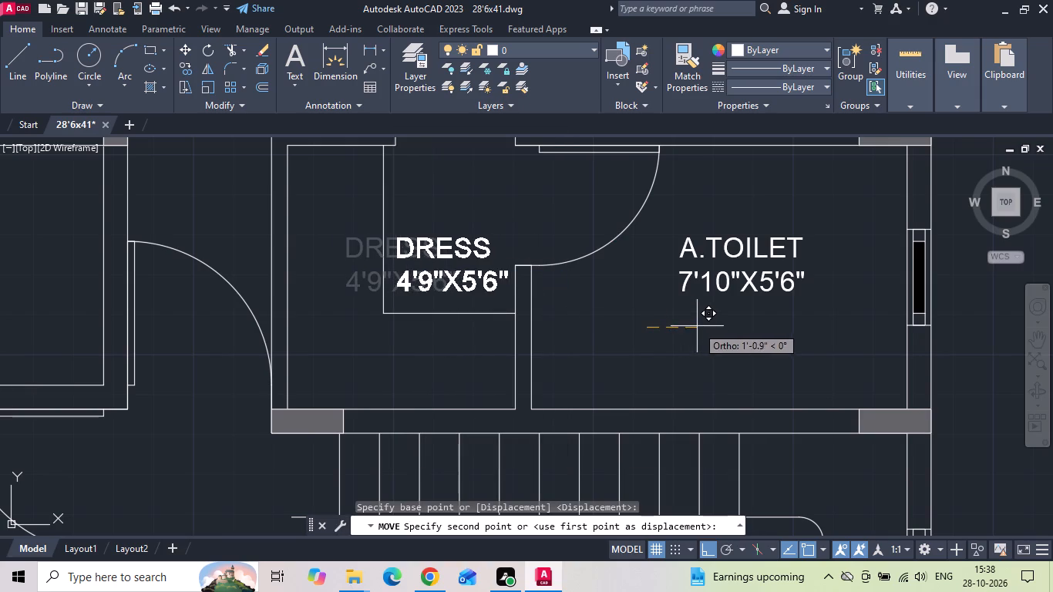
left_click(697, 326)
Fill the L-shaped wardrobe in the DRESS room with the diagonal hatch at scale 0.5.
type("H")
key("space")
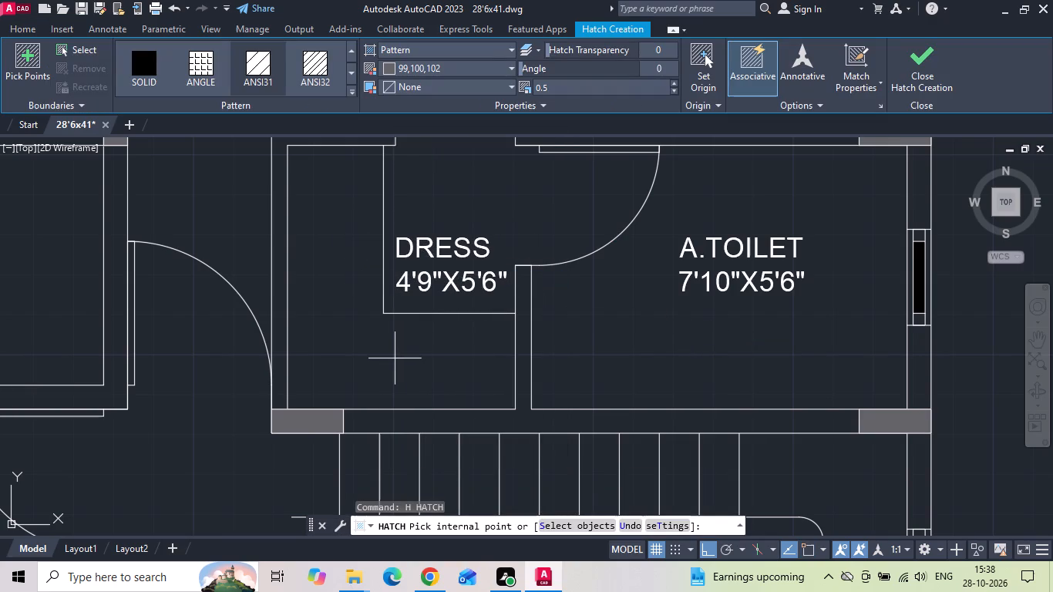
scroll(395, 358, "down", 1)
left_click(395, 358)
key("Escape")
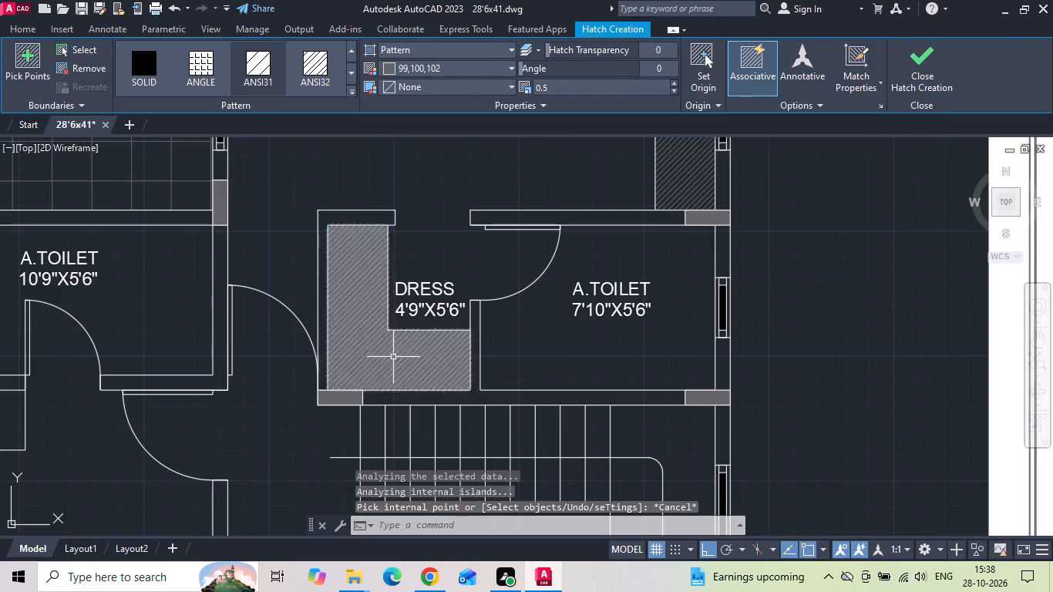
Hatch the BEDROOM wardrobe rectangle next to the A.TOILET wall with the same diagonal pattern at scale 0.5.
scroll(491, 299, "down", 3)
key("space")
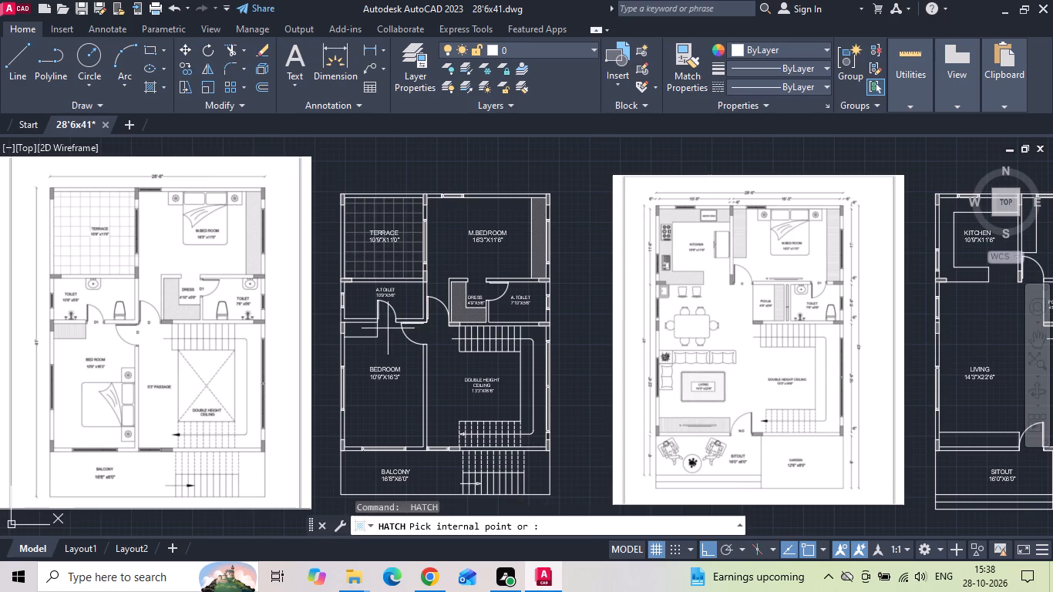
left_click(362, 331)
key("space")
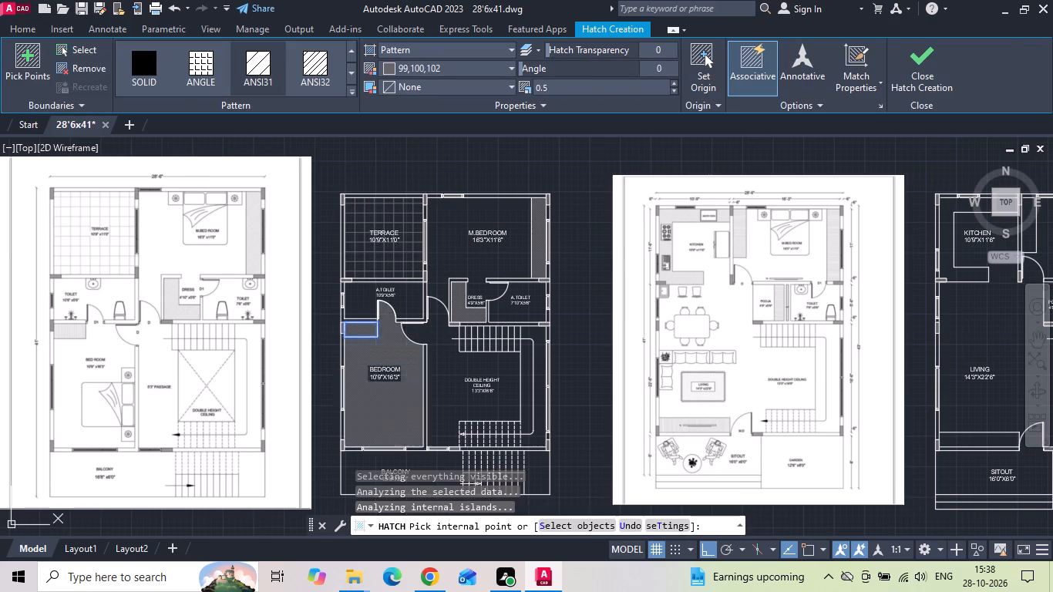
Hatch the M.BEDROOM wardrobe along the KITCHEN wall in the plan with the SITOUT, using the diagonal pattern at scale 0.5.
middle_click_drag(692, 346, 284, 416)
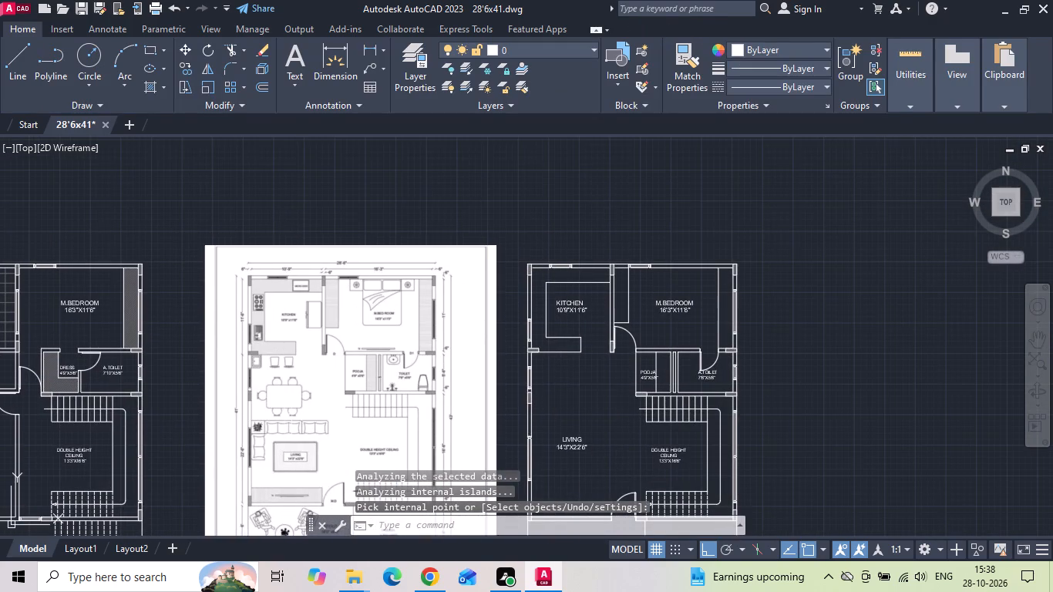
key("space")
middle_click_drag(588, 359, 577, 308)
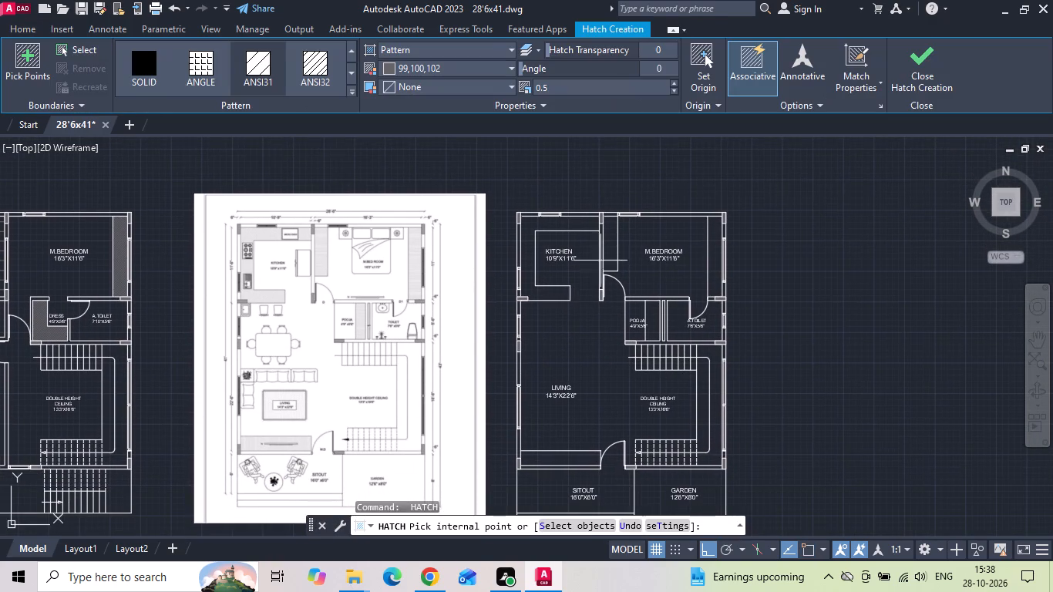
left_click(617, 249)
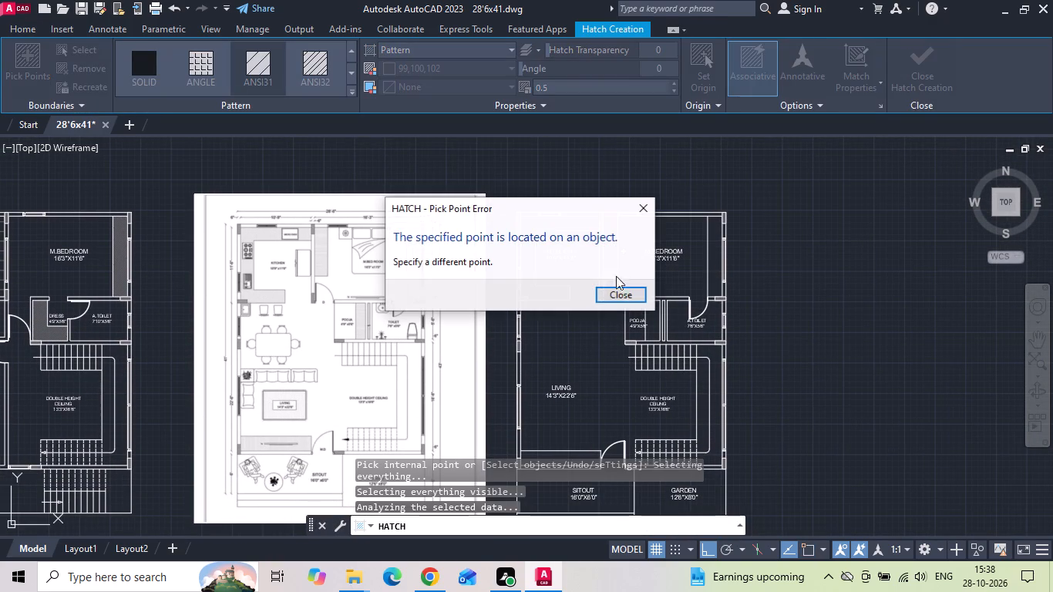
key("Escape")
key("space")
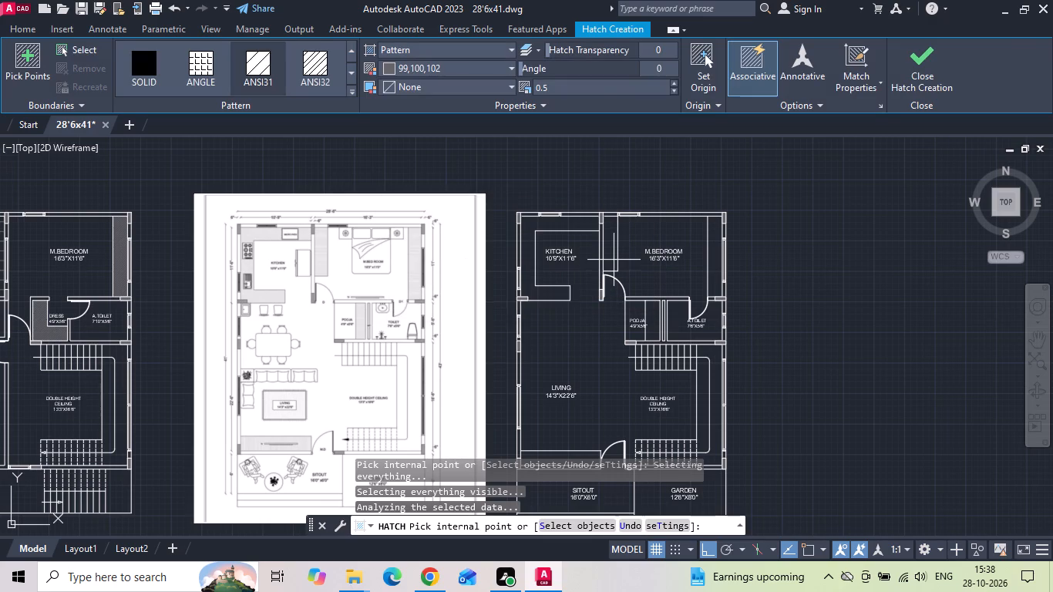
left_click(611, 245)
key("space")
left_click(611, 237)
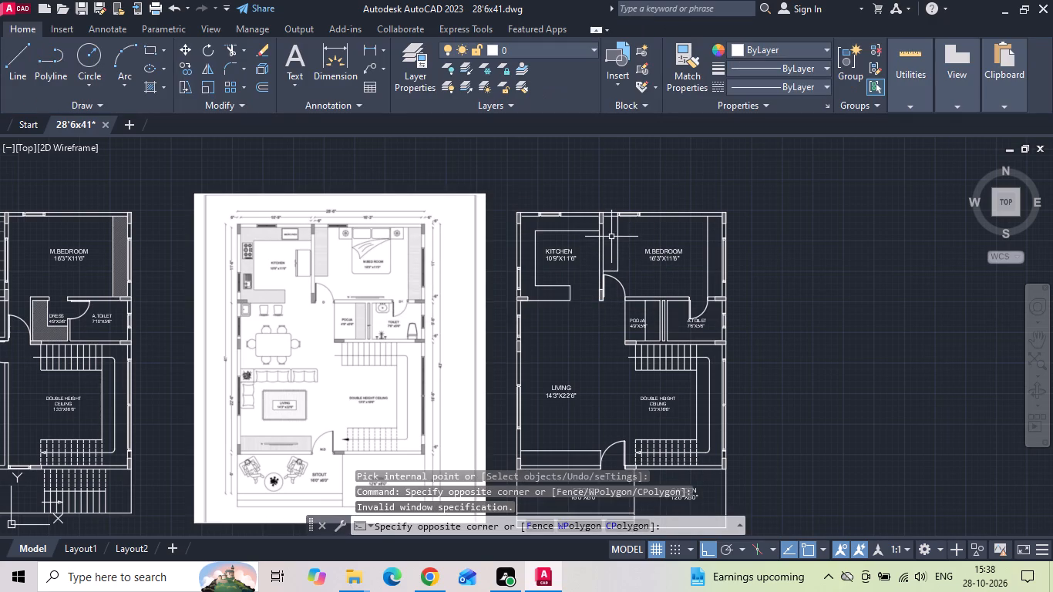
scroll(611, 237, "up", 1)
key("space")
left_click(611, 255)
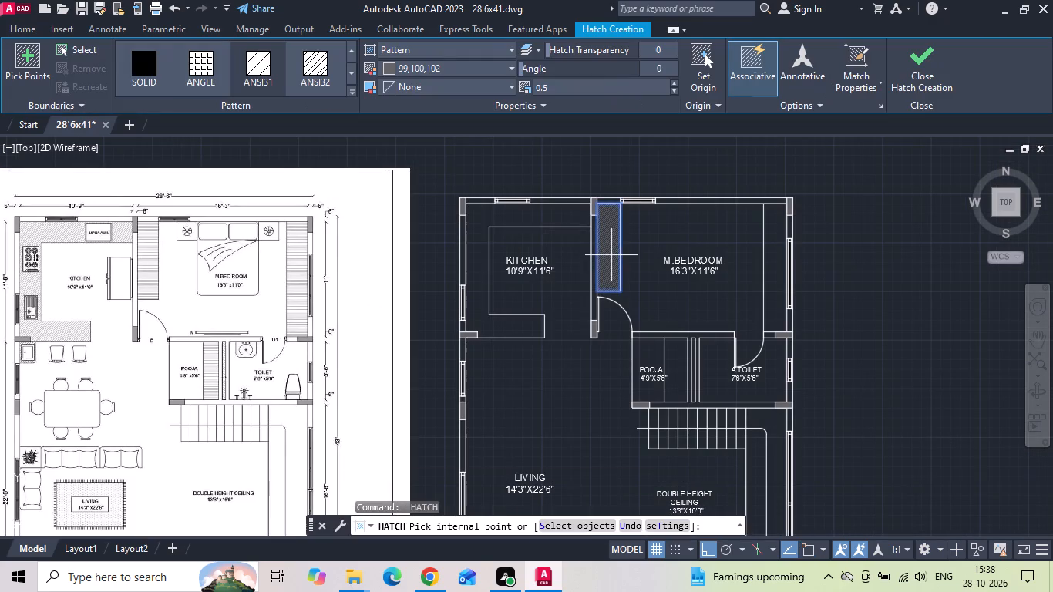
key("space")
Hatch the full-height wardrobe strip along the M.BEDROOM's outer wall with the diagonal pattern at scale 0.5.
key("space")
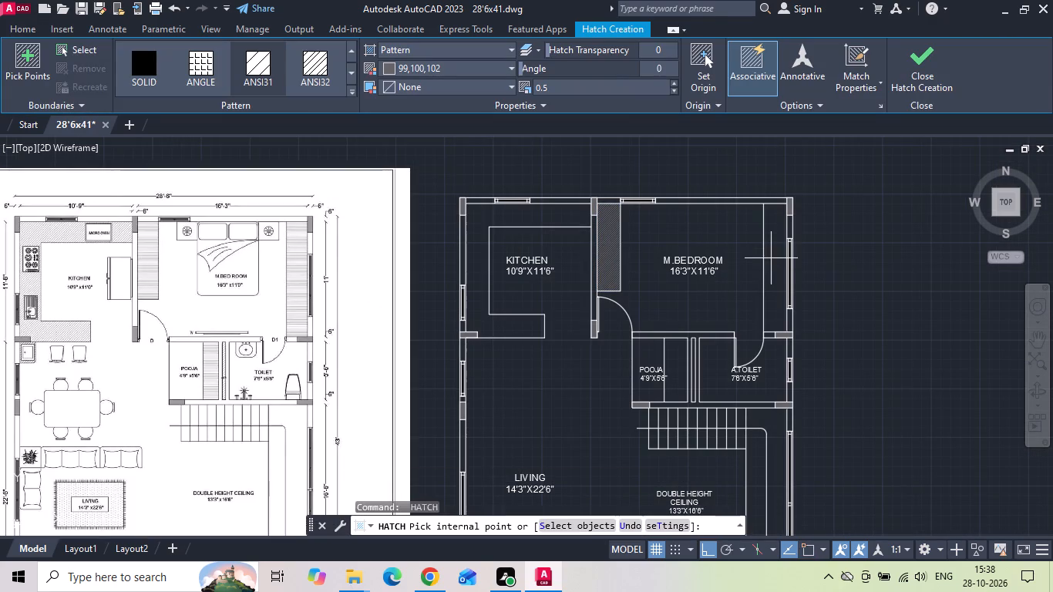
left_click(772, 255)
scroll(171, 271, "up", 3)
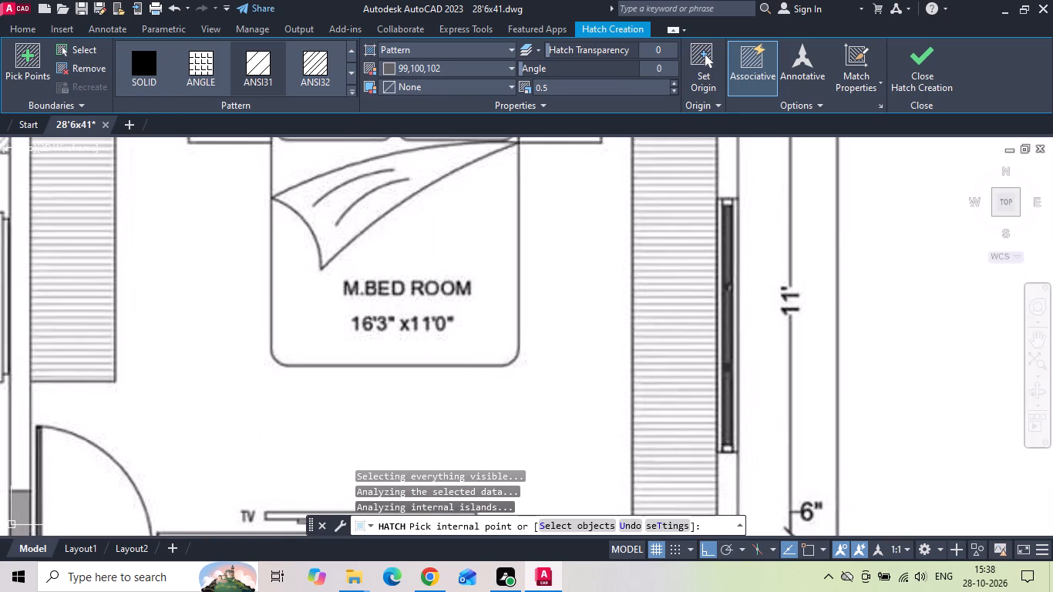
scroll(170, 271, "down", 3)
key("space")
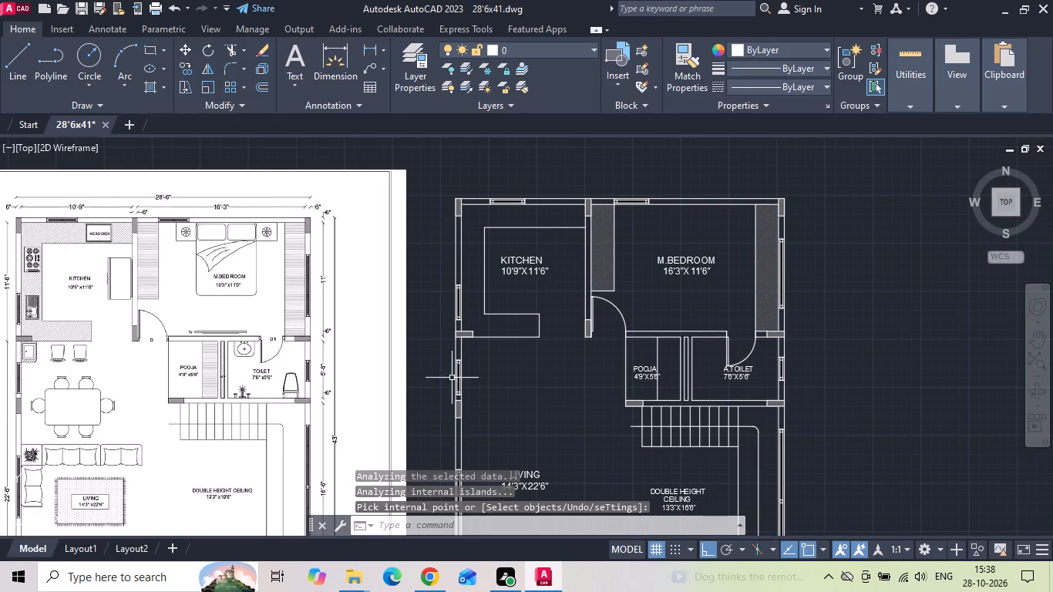
Hatch the cabinet strip in the POOJA room with the diagonal pattern at scale 0.5.
scroll(678, 382, "up", 2)
key("space")
left_click(648, 341)
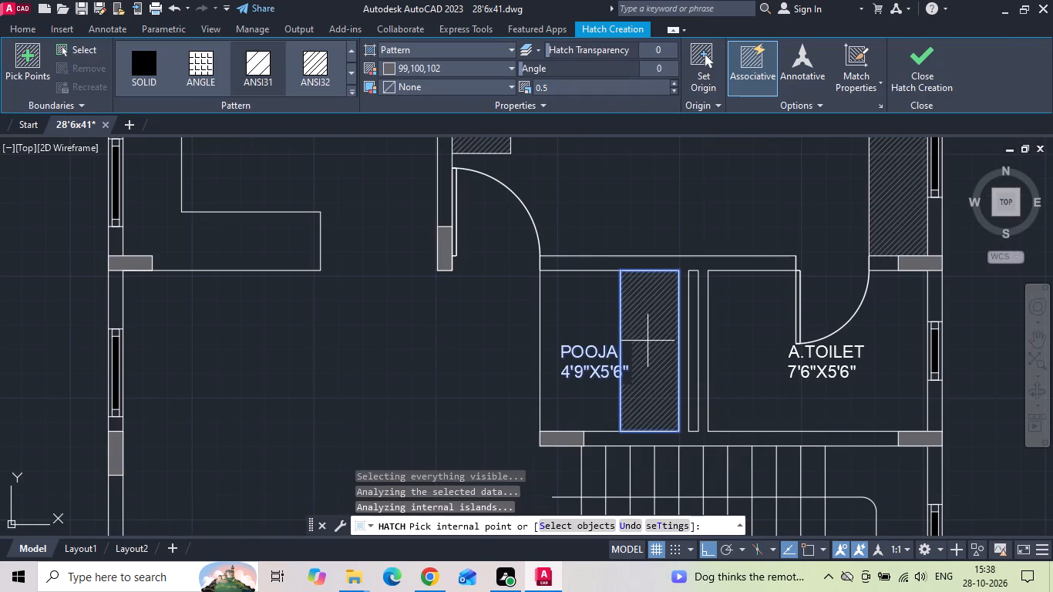
key("Escape")
Move the POOJA room label sideways off the hatched strip, and shift it slightly farther from the staircase wall.
left_click(607, 372)
right_click(596, 339)
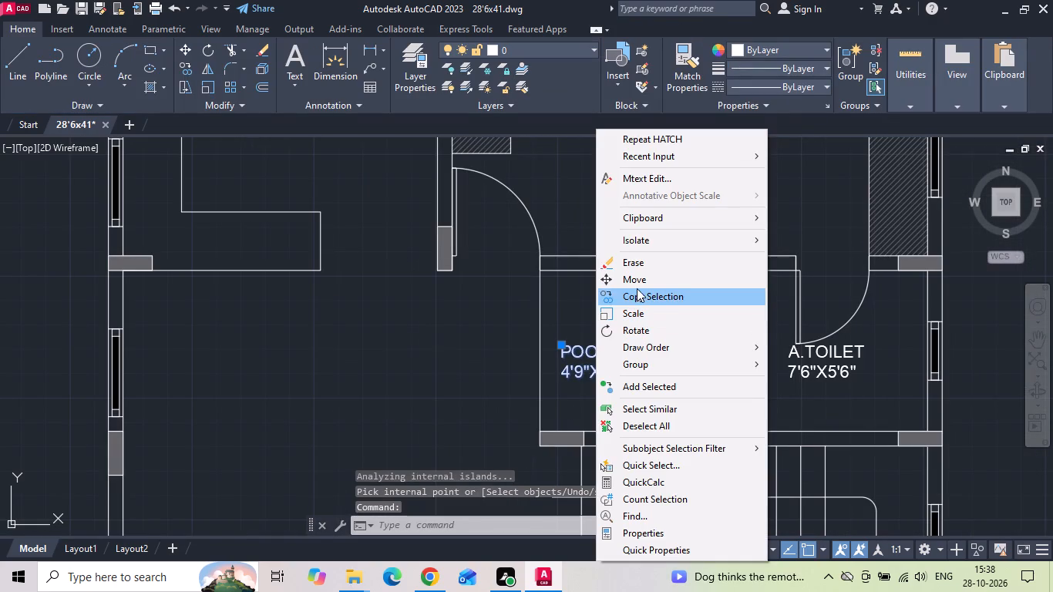
left_click(638, 283)
left_click(722, 183)
left_click(709, 181)
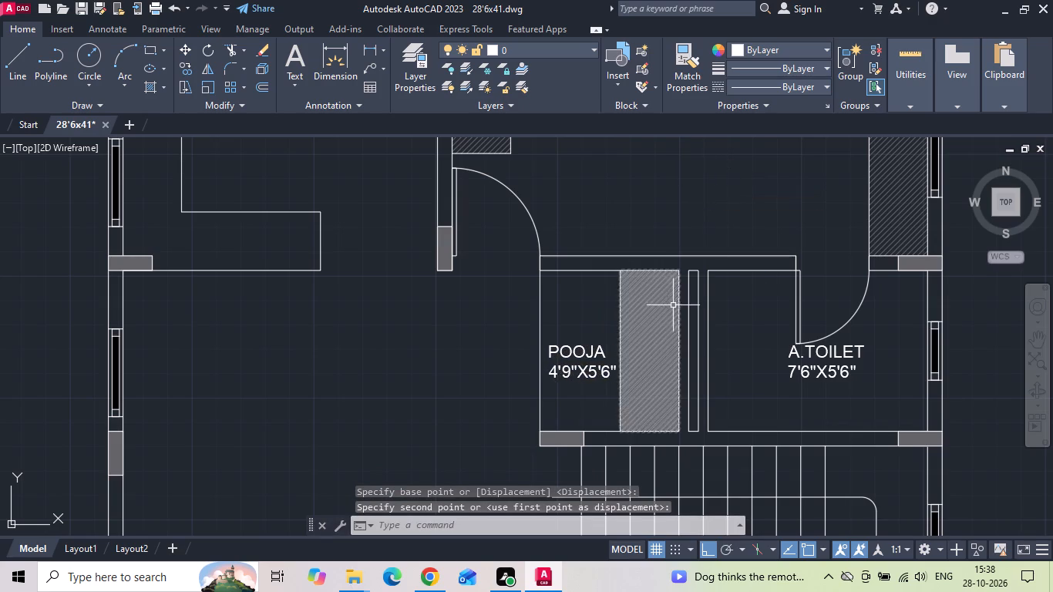
scroll(661, 207, "down", 2)
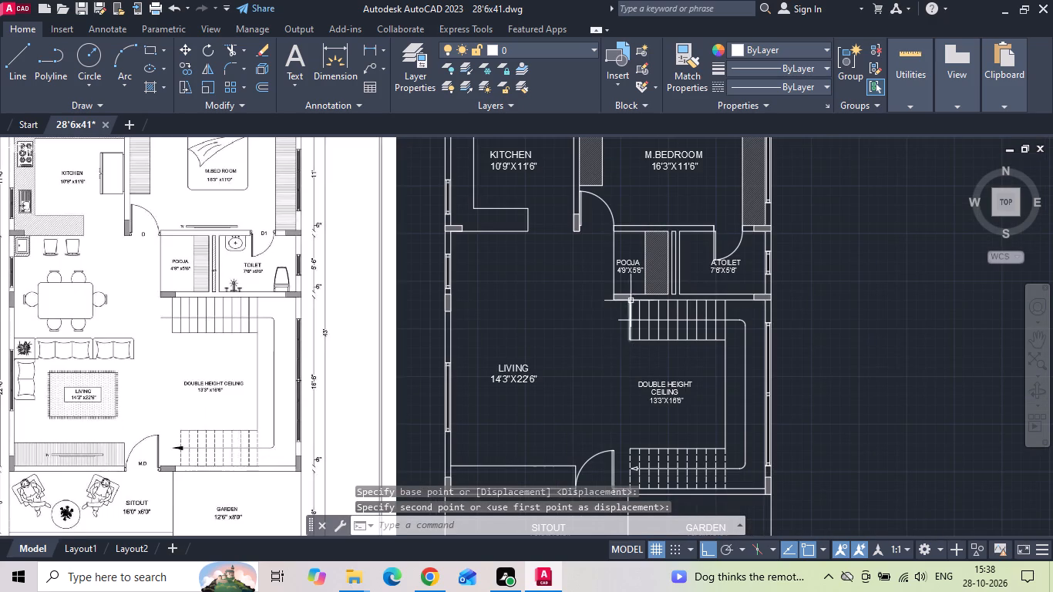
scroll(631, 298, "up", 2)
left_click_drag(639, 258, 637, 251)
left_click(622, 210)
right_click(619, 212)
left_click(627, 274)
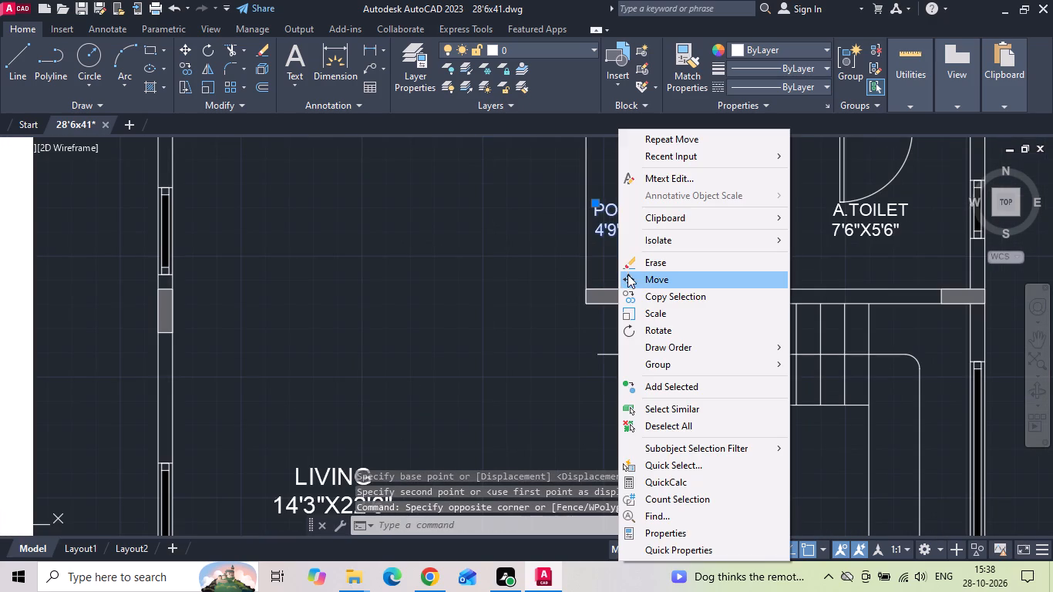
left_click(491, 281)
left_click(493, 258)
Measure the thickness of the TV symbol in the living room of the reference layout.
scroll(493, 259, "down", 1)
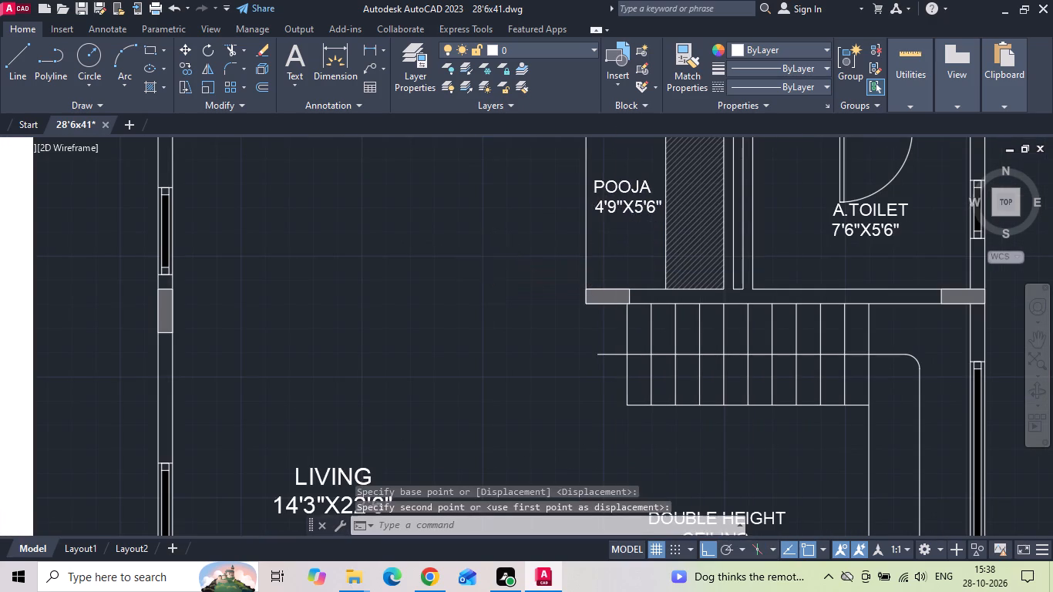
scroll(493, 259, "down", 2)
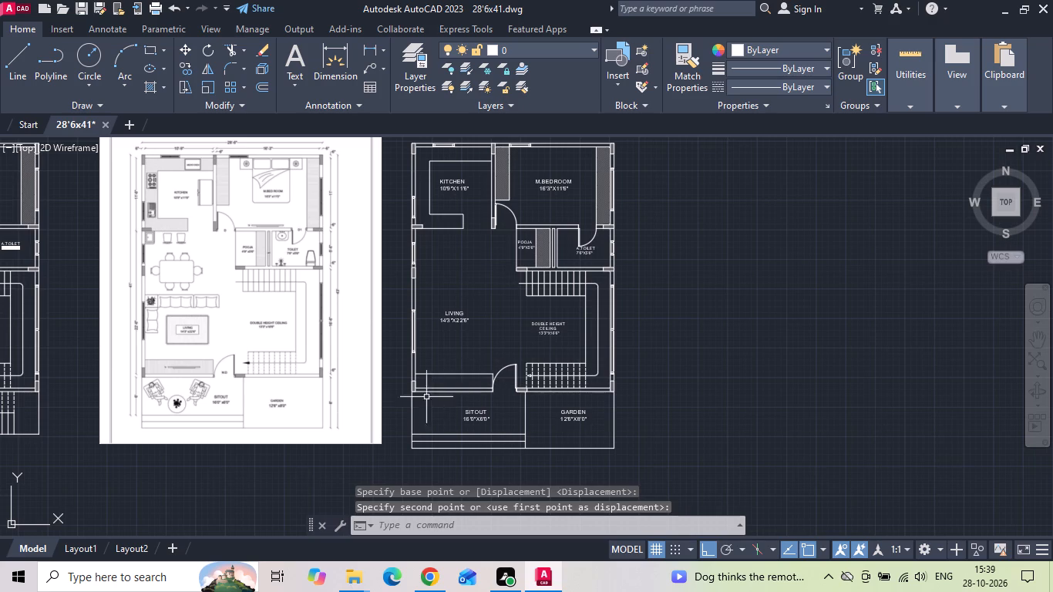
scroll(189, 393, "up", 3)
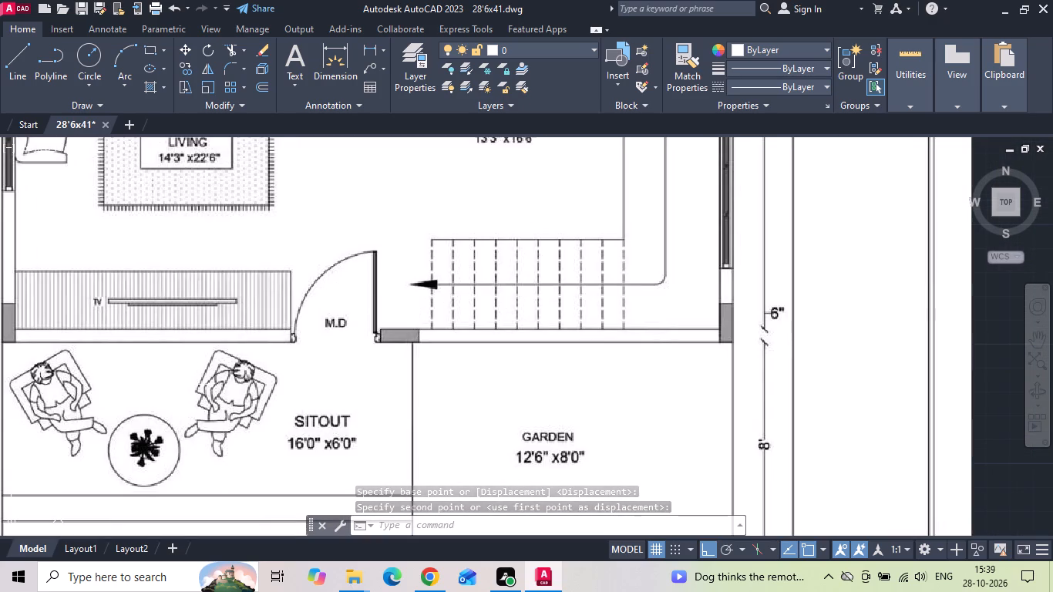
left_click(374, 47)
scroll(83, 308, "up", 2)
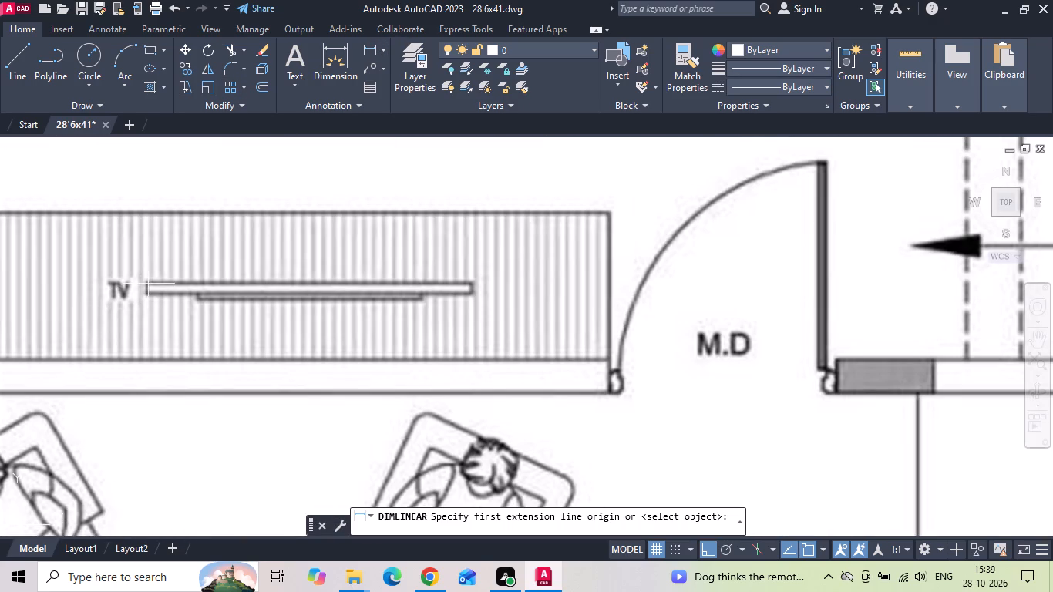
left_click(148, 282)
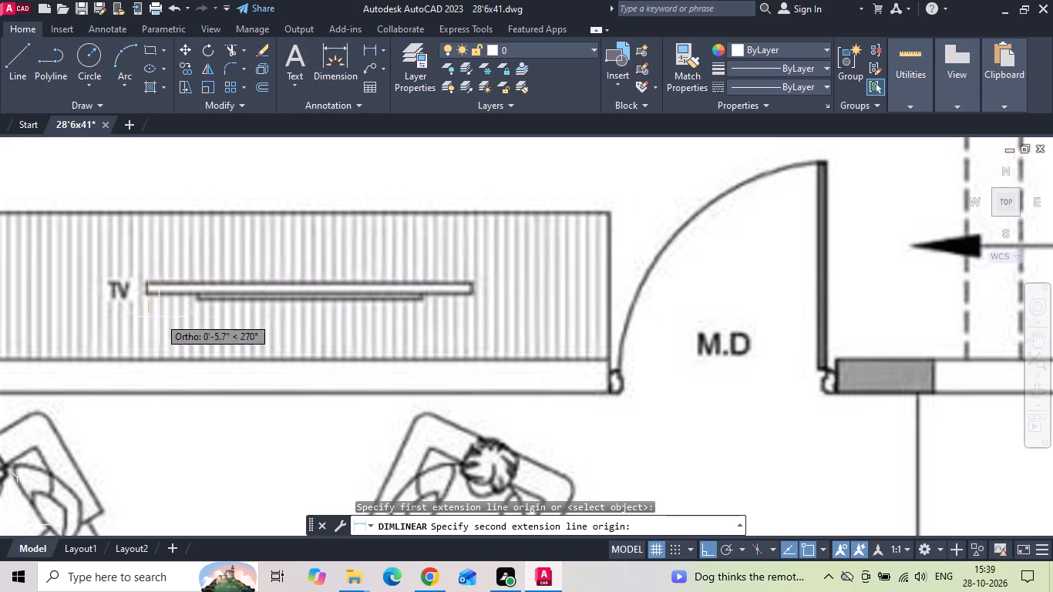
key("Escape")
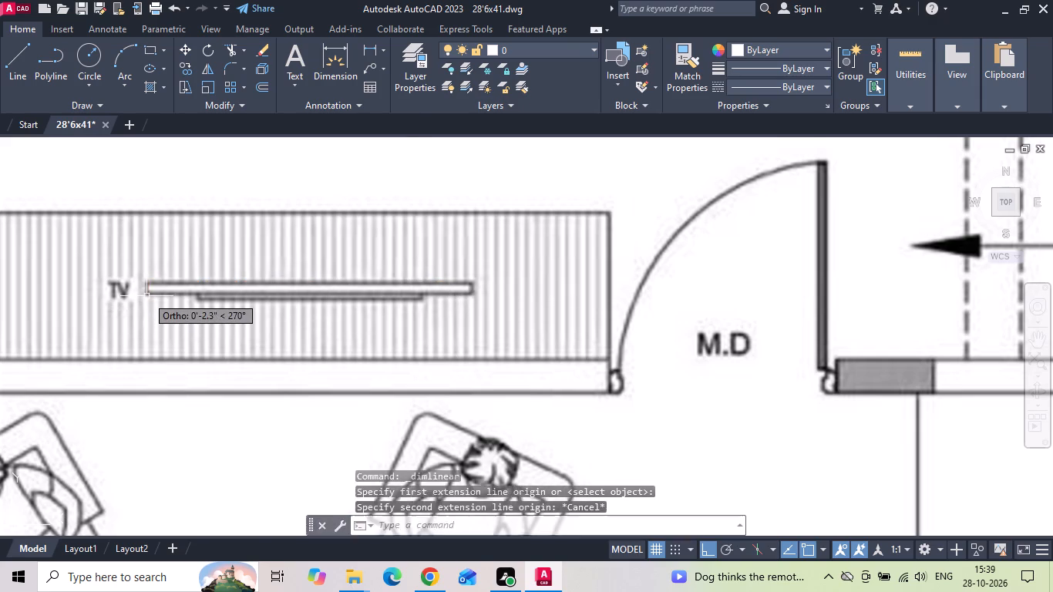
Draw a 4'6" by 2" rectangle for the TV inside the LIVING room's TV unit beside the SITOUT wall.
scroll(145, 295, "down", 3)
middle_click_drag(802, 330, 519, 312)
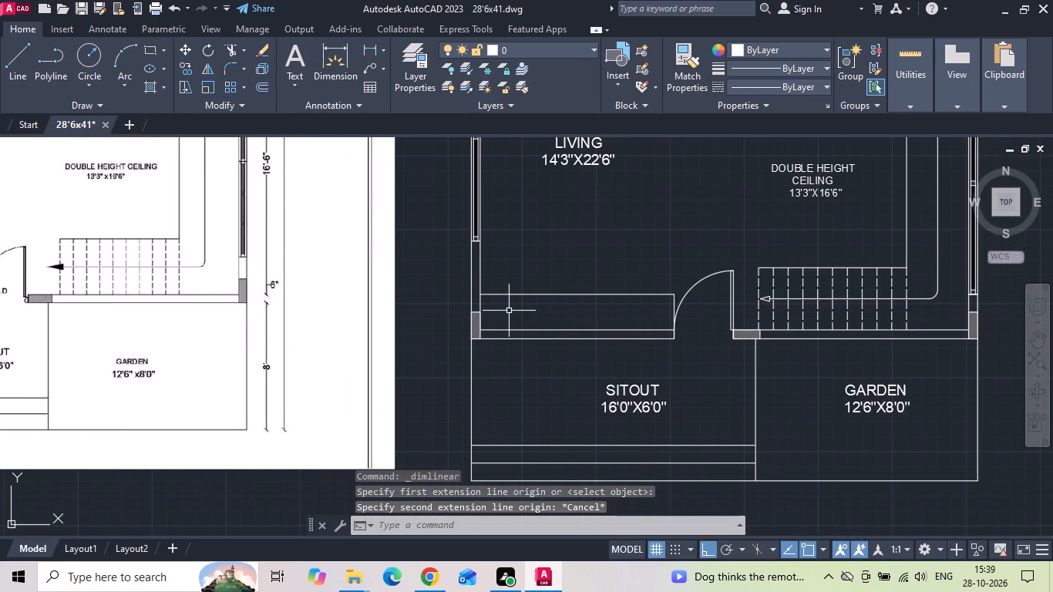
type("REC")
key("space")
scroll(588, 328, "up", 1)
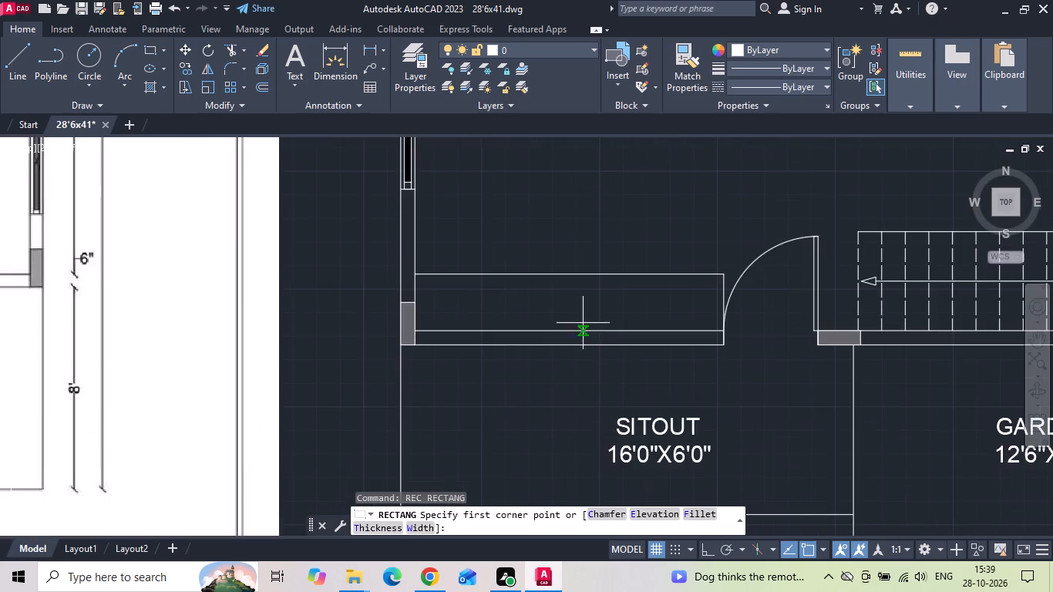
scroll(553, 279, "up", 2)
left_click_drag(413, 311, 427, 318)
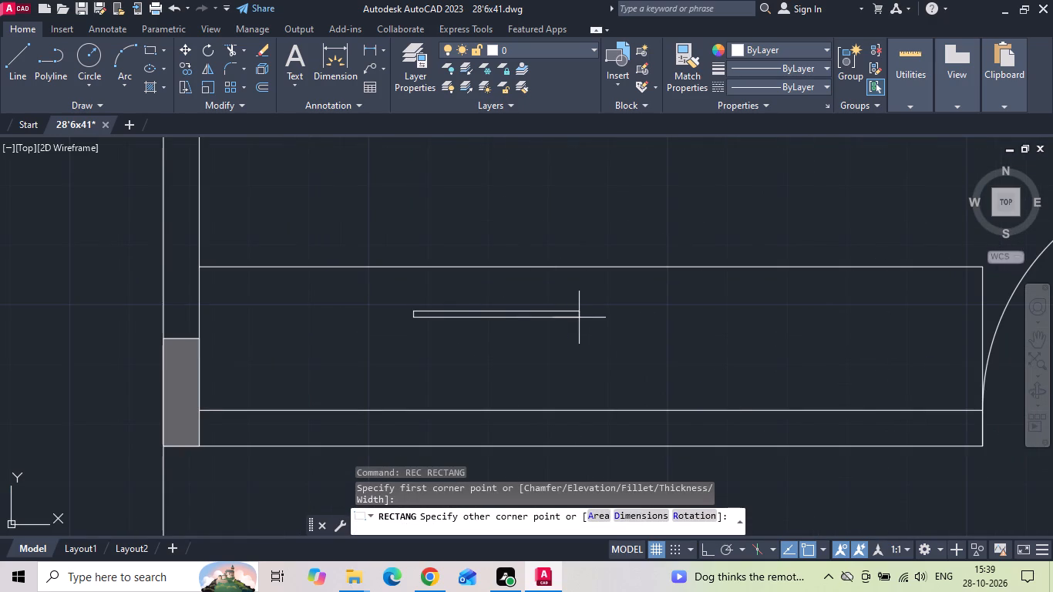
type("D")
key("space")
type("4'6")
key("Return")
key("2")
key("Return")
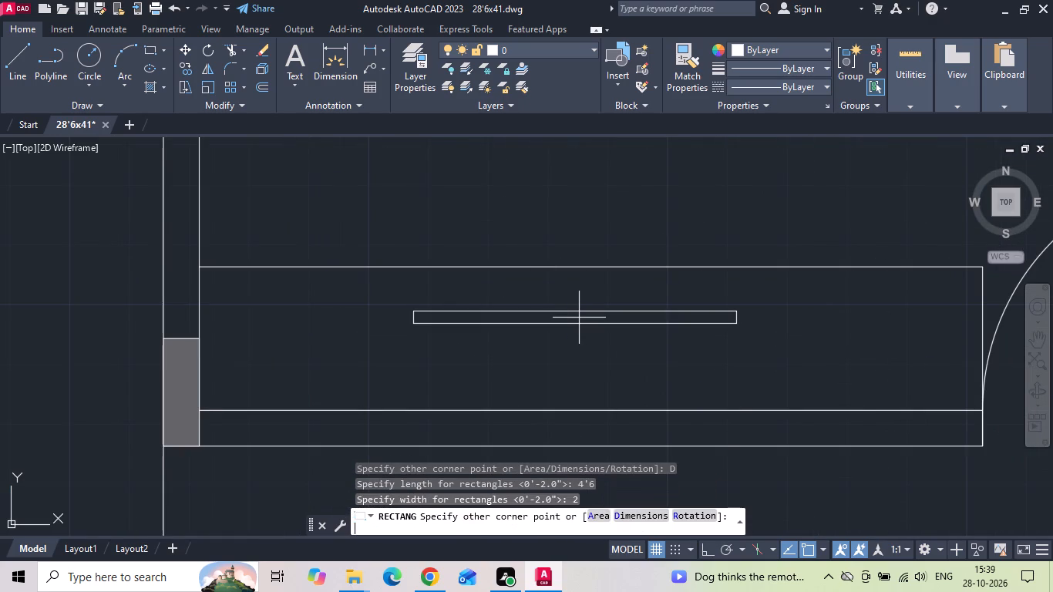
left_click(579, 318)
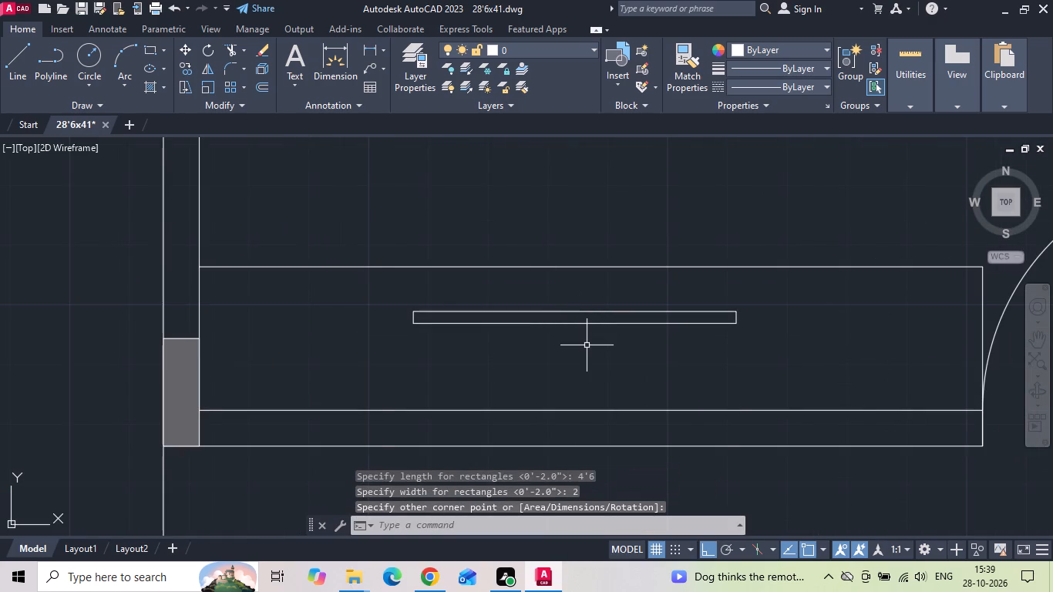
Draw a second TV rectangle, 3'6" by 1", at the existing TV rectangle in the LIVING room's TV unit.
type("REC")
key("space")
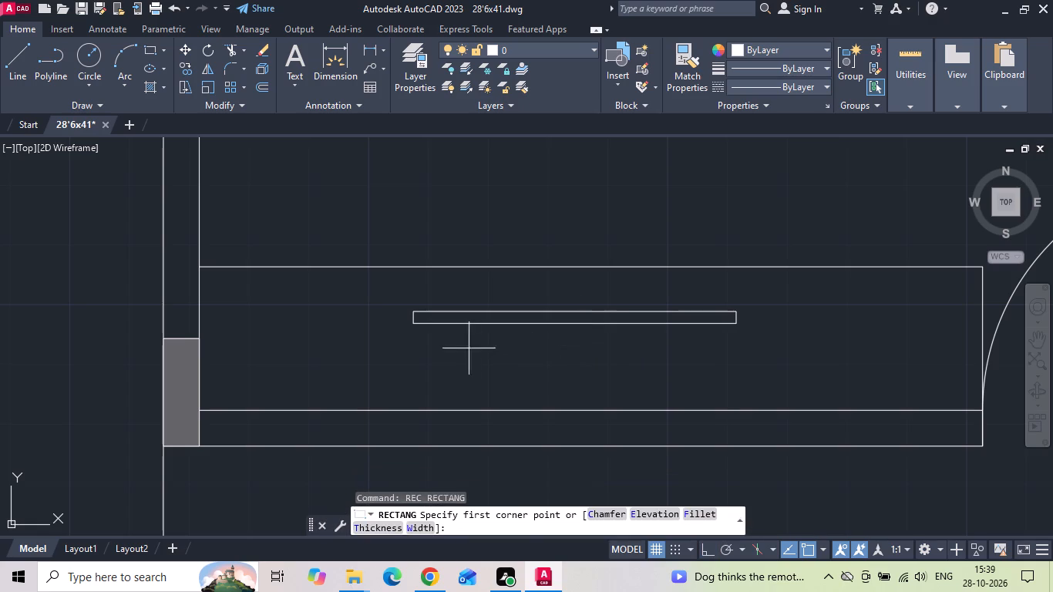
left_click_drag(446, 327, 449, 338)
type("D")
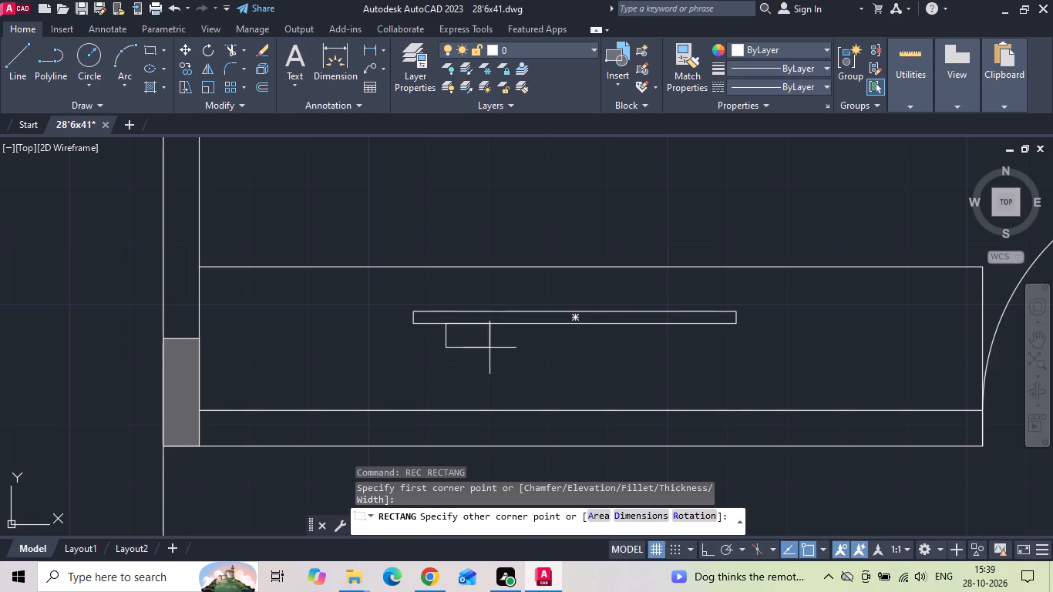
key("space")
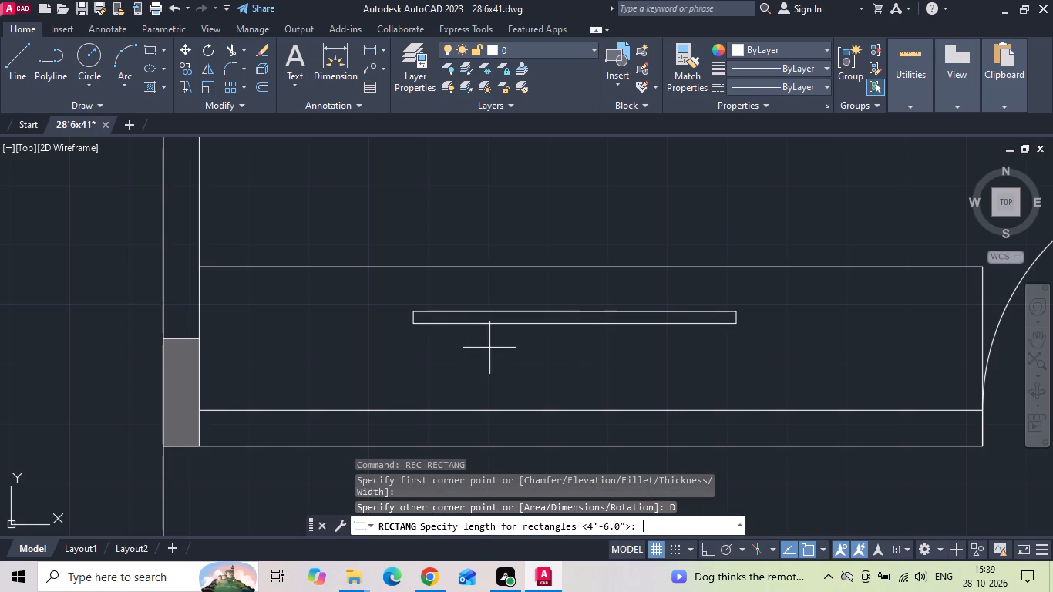
scroll(517, 331, "down", 5)
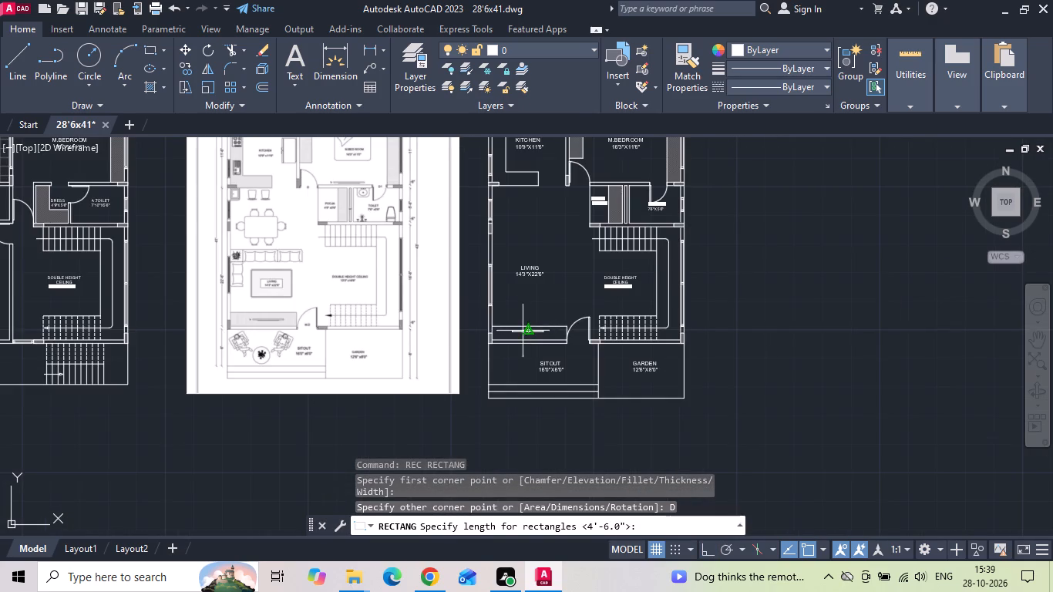
scroll(311, 316, "up", 2)
scroll(289, 316, "down", 2)
scroll(535, 319, "up", 4)
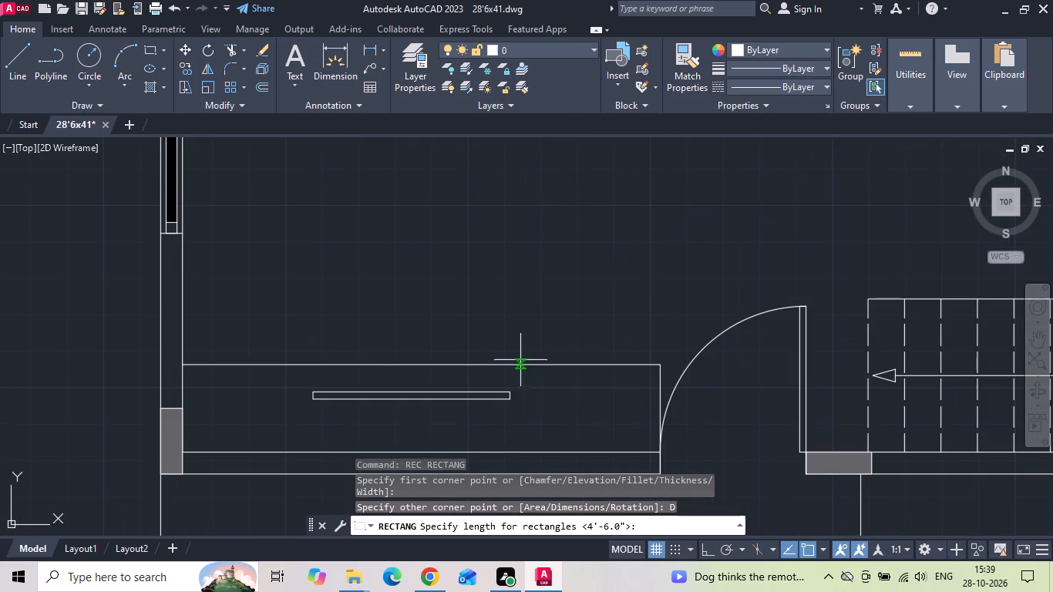
type("3'6")
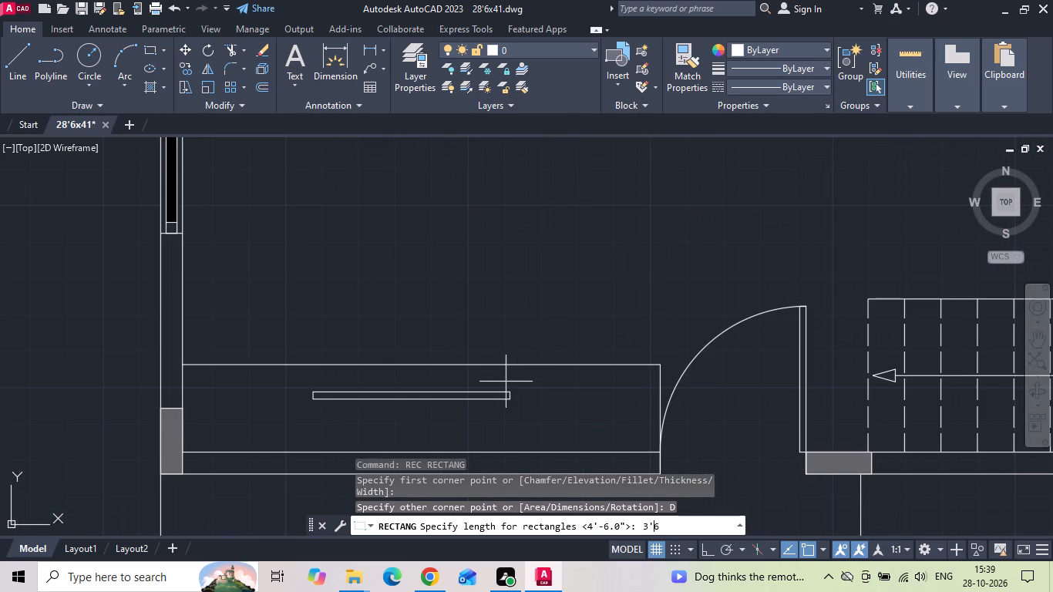
key("Return")
key("1")
key("Return")
left_click(506, 383)
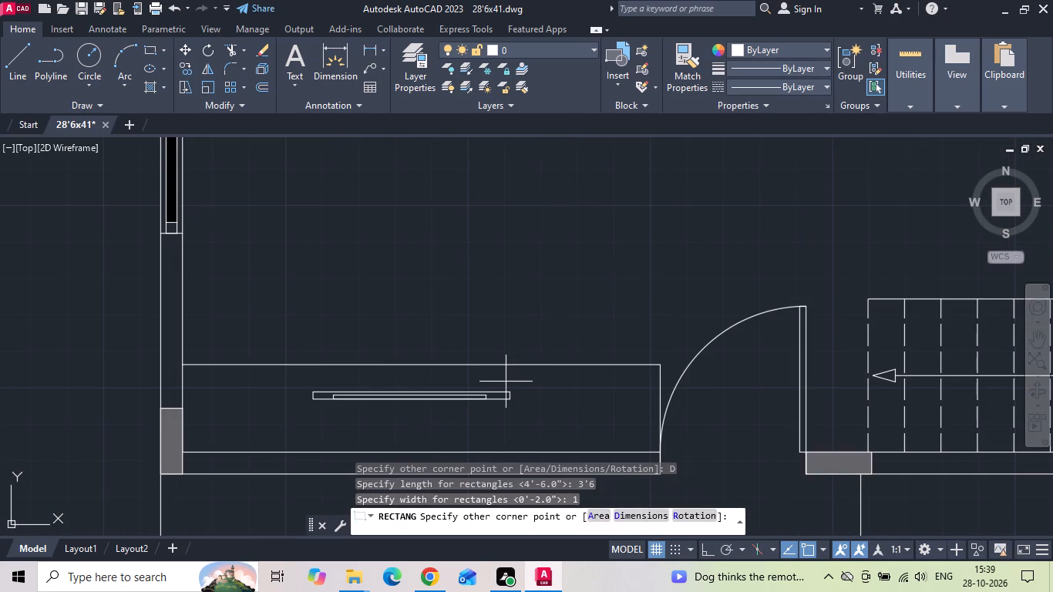
Move the thin 3'6" rectangle so it sits flush against the SITOUT-side edge of the larger TV rectangle.
scroll(400, 425, "up", 3)
left_click(255, 331)
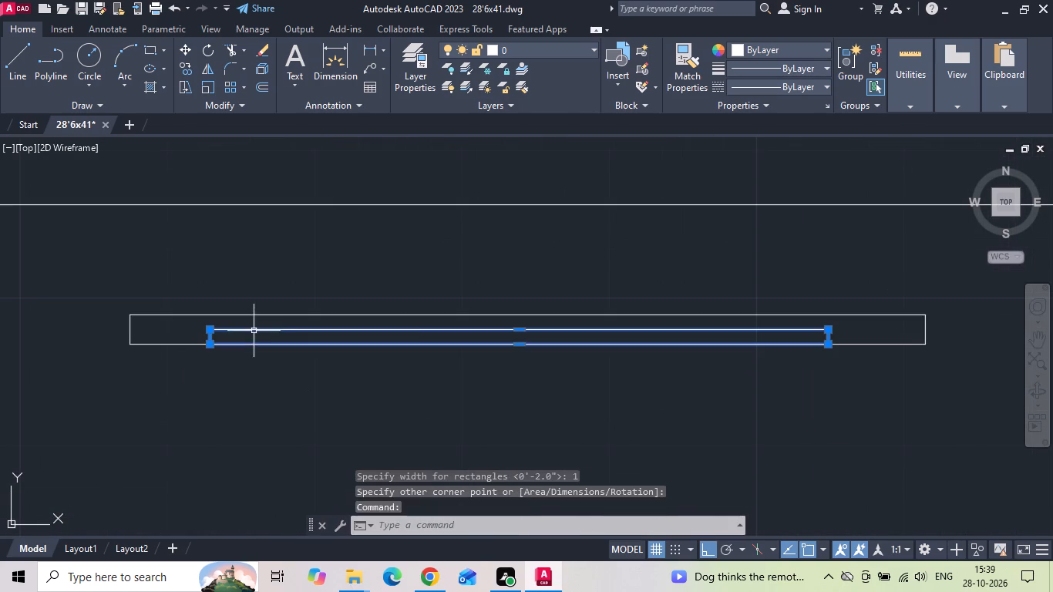
right_click(253, 331)
left_click(301, 282)
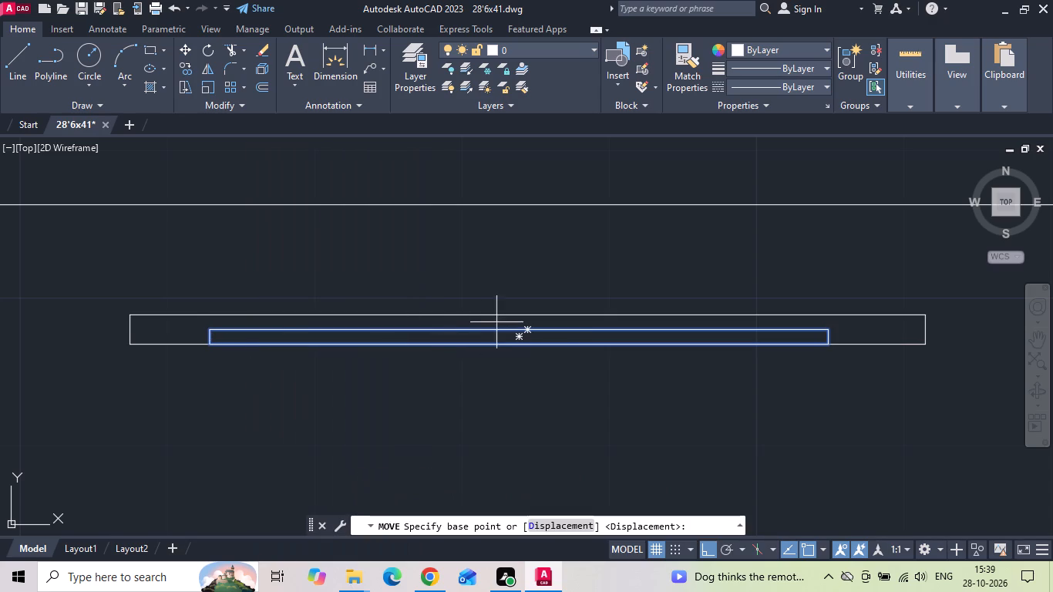
left_click(530, 327)
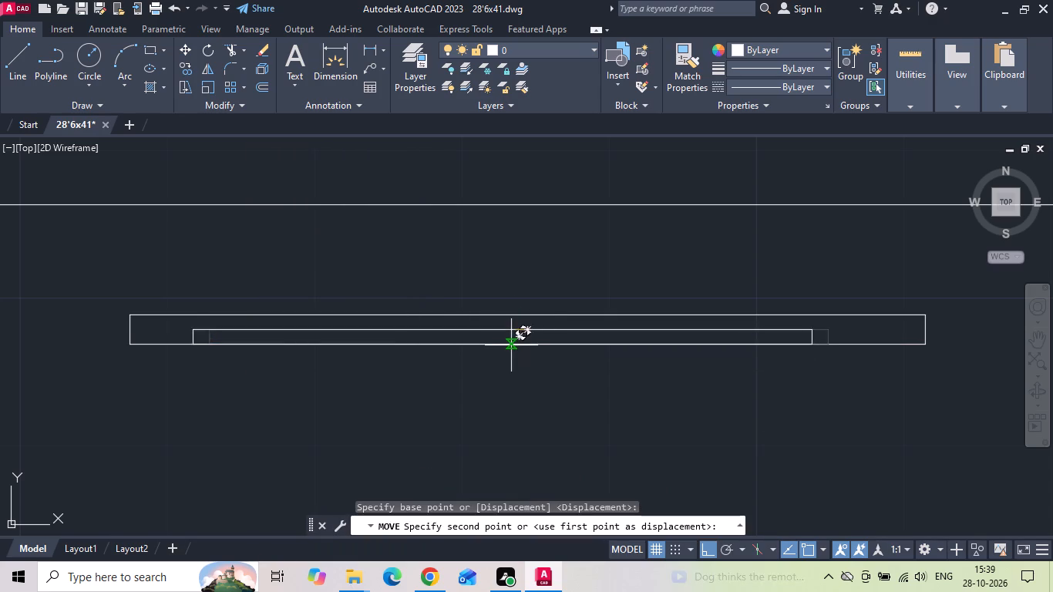
left_click(517, 343)
scroll(530, 358, "down", 3)
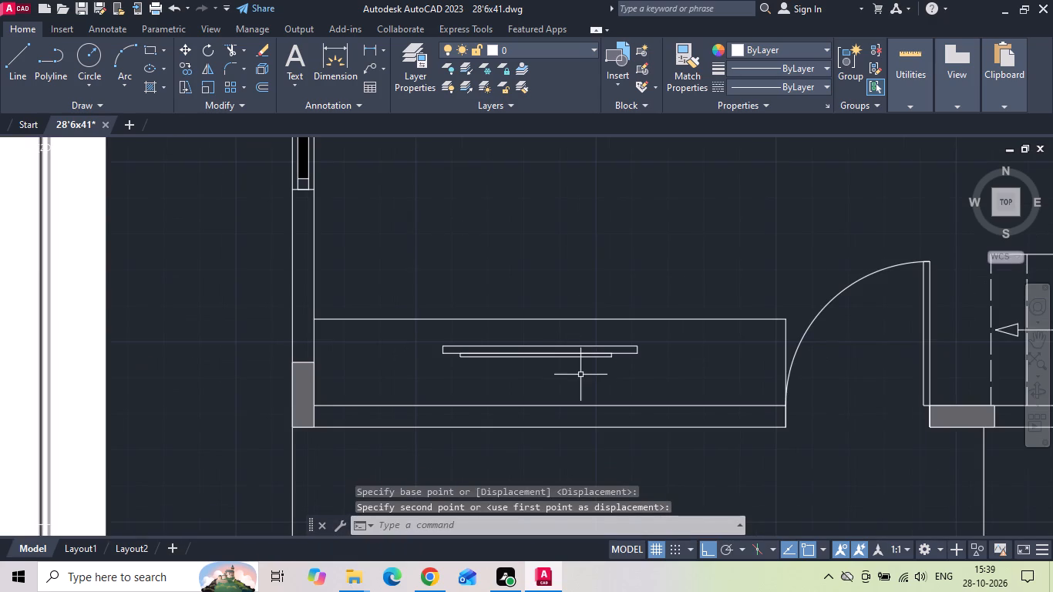
Draw a vertical construction line from the midpoint of the TV unit's room-side edge past the SITOUT wall.
type("L")
key("space")
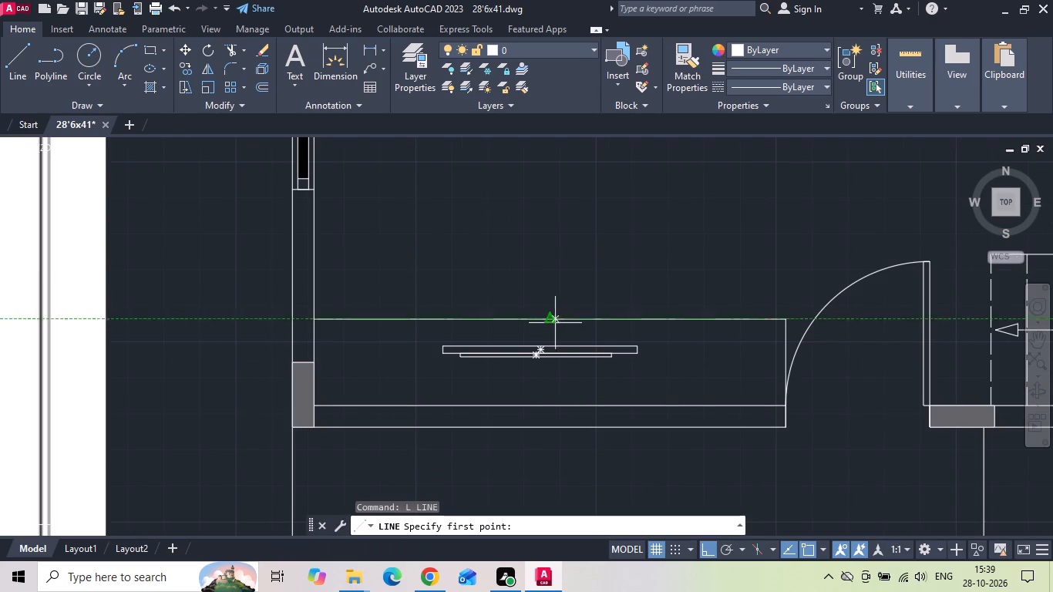
left_click_drag(552, 320, 560, 340)
left_click(567, 476)
key("Escape")
Move both TV rectangles sideways so the larger one's midpoint sits on the vertical construction line.
scroll(562, 368, "up", 3)
left_click_drag(587, 376, 579, 359)
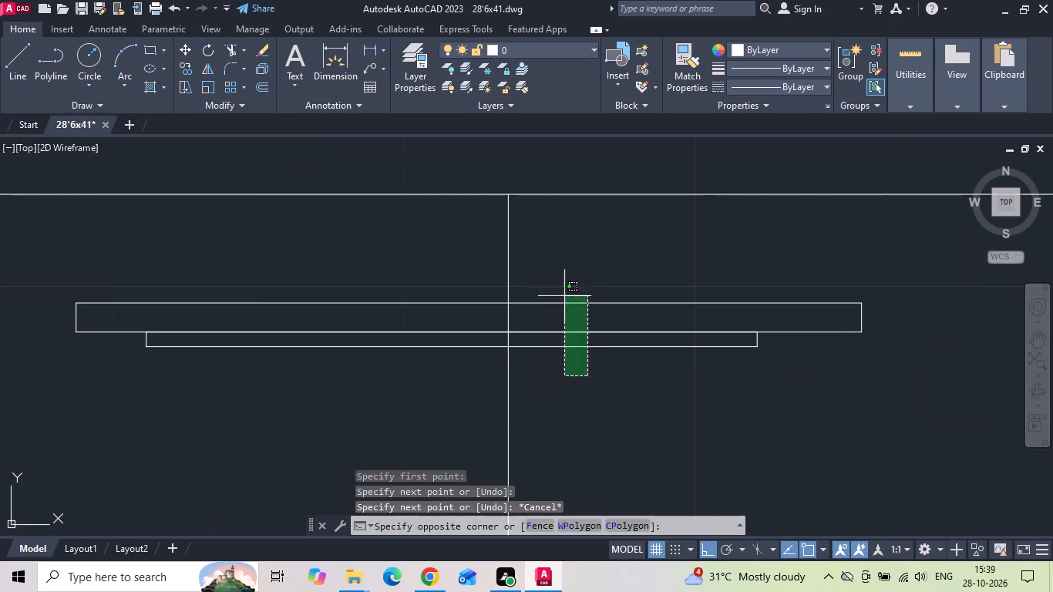
left_click(560, 264)
right_click(560, 264)
left_click(599, 306)
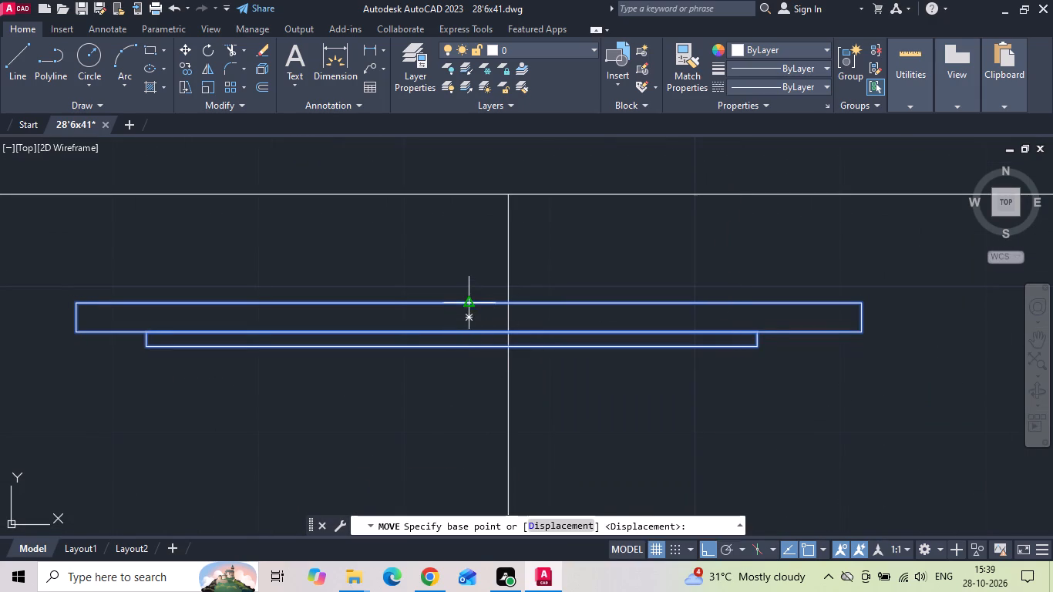
left_click(469, 304)
left_click(512, 305)
Move both TV rectangles along the construction line, slightly closer to the SITOUT wall.
left_click_drag(603, 274, 564, 375)
left_click(561, 379)
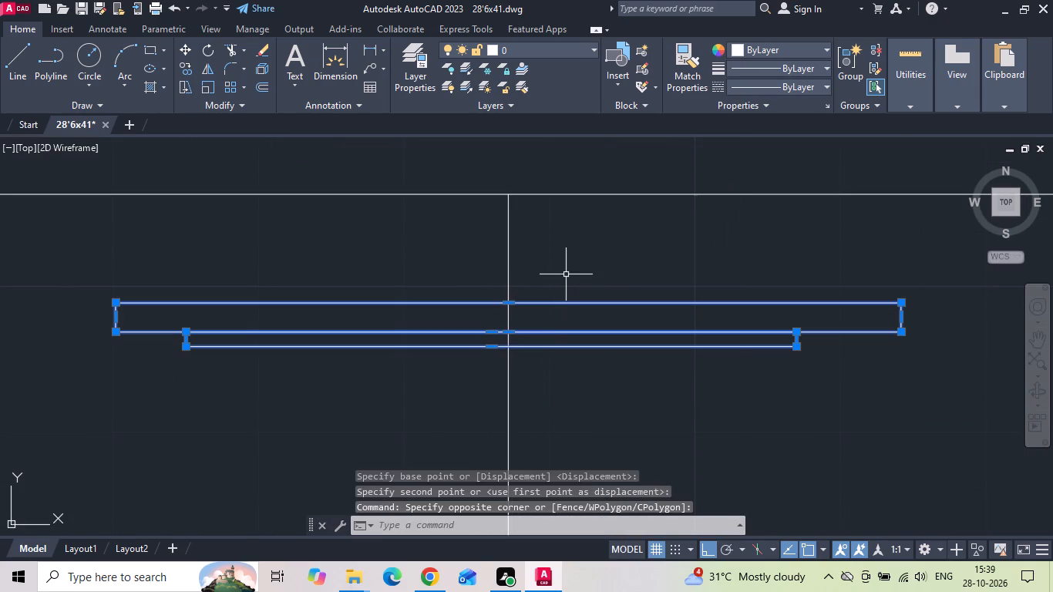
right_click(566, 274)
left_click(583, 301)
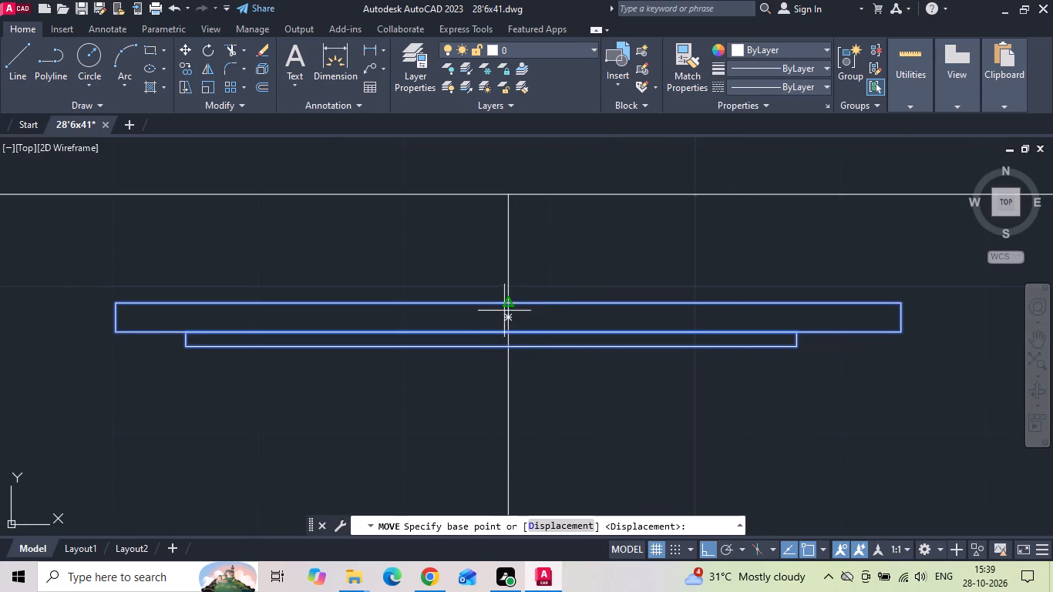
left_click(507, 316)
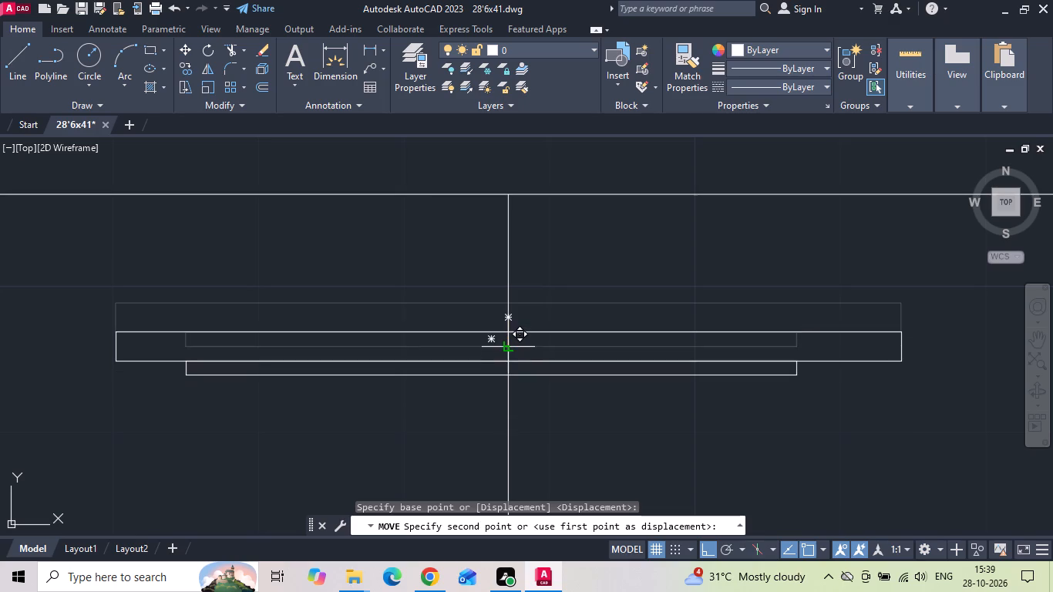
left_click(506, 341)
Erase the vertical construction line through the TV symbol.
scroll(538, 273, "down", 2)
left_click_drag(561, 271, 525, 285)
left_click(468, 288)
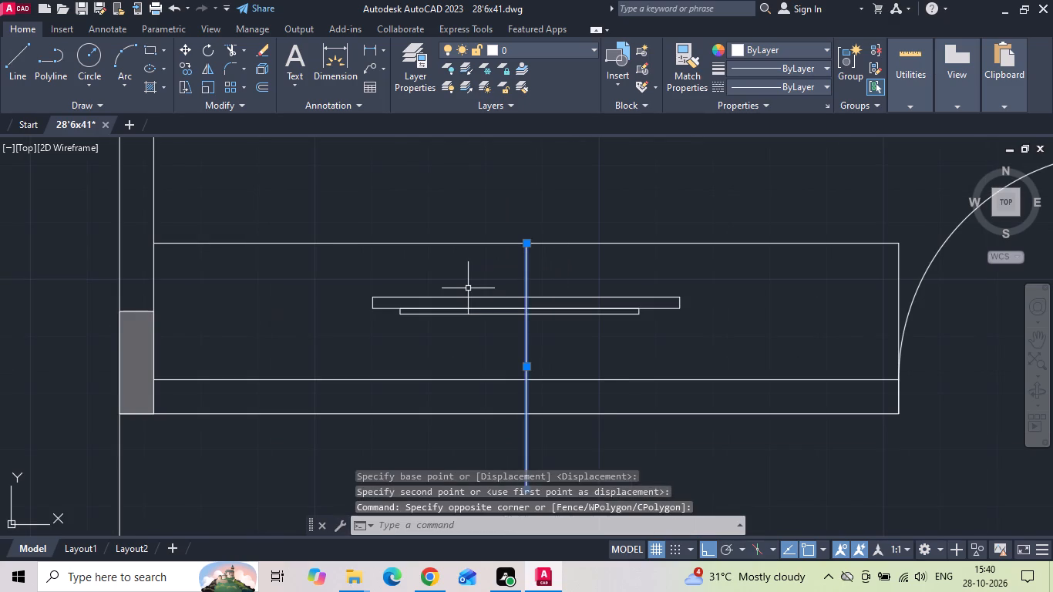
key("Delete")
Draw a construction line across the TV unit's depth beside the TV, and a horizontal one from its midpoint through the TV symbol.
scroll(586, 313, "down", 5)
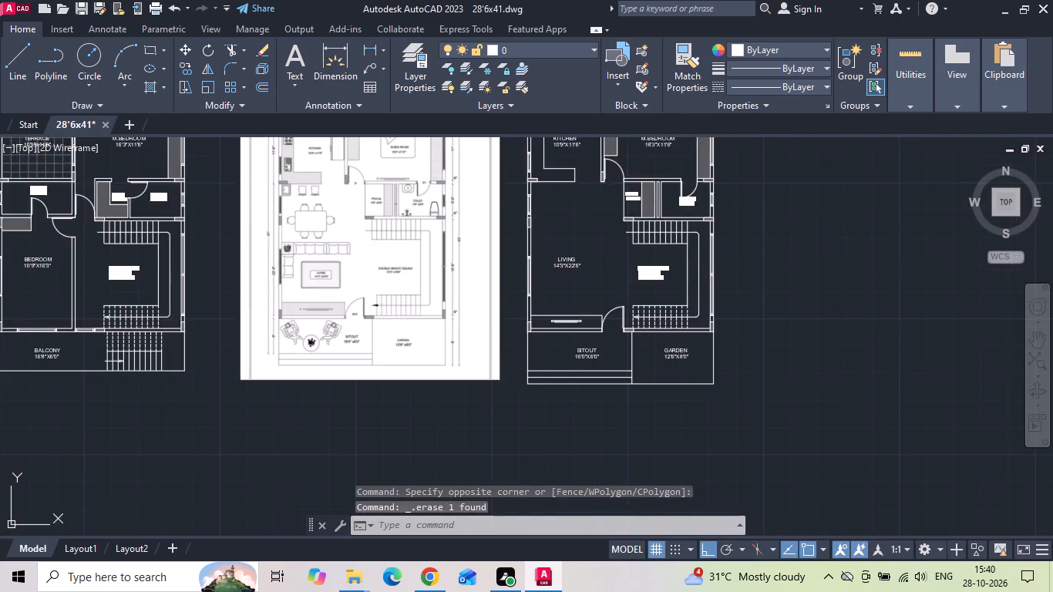
scroll(293, 352, "up", 3)
scroll(172, 345, "down", 3)
scroll(552, 340, "up", 3)
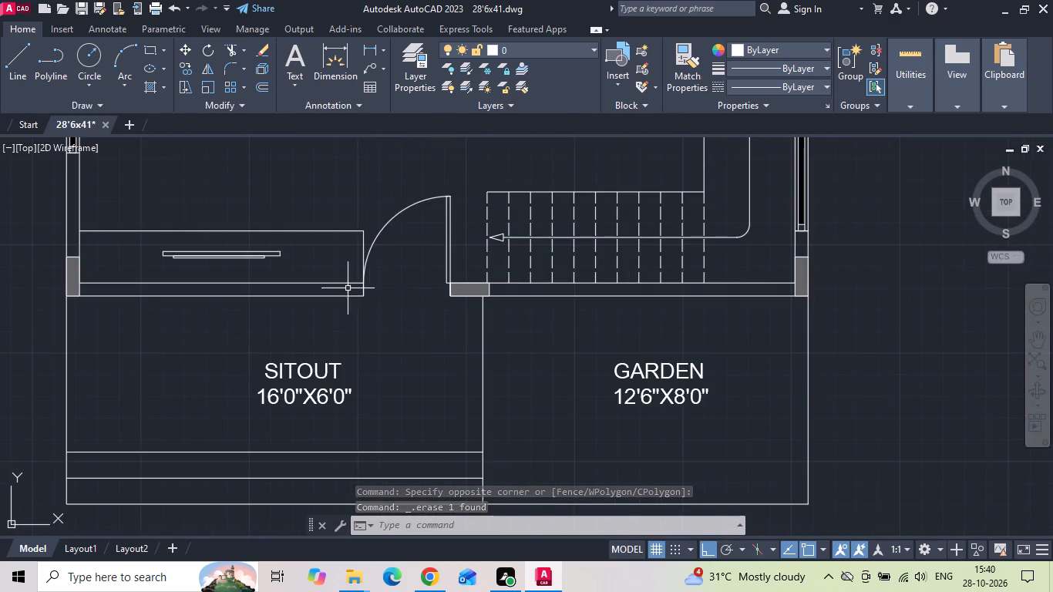
scroll(144, 277, "up", 2)
key("l")
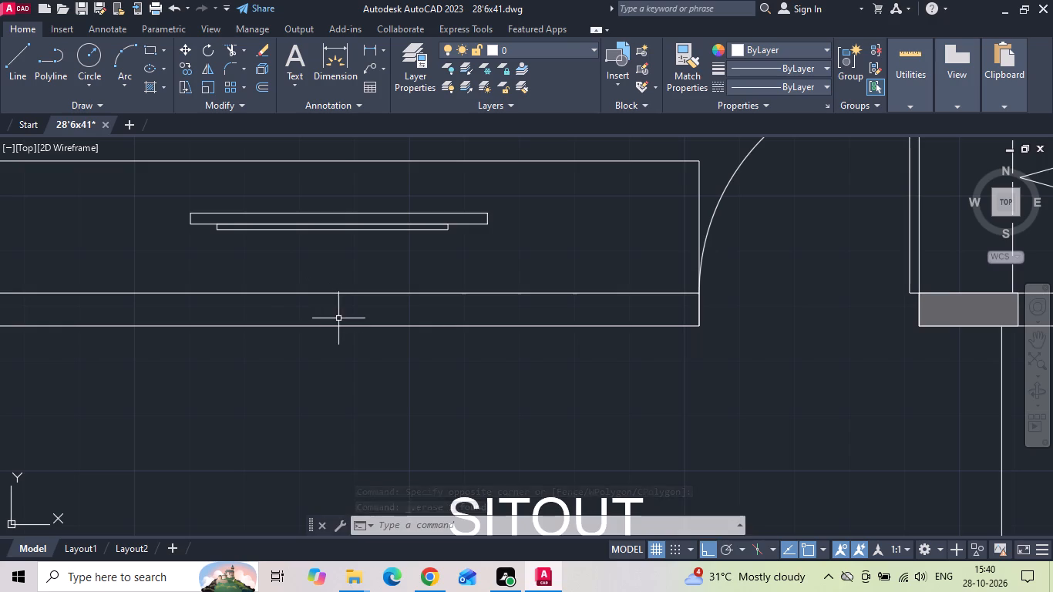
key("space")
scroll(699, 221, "down", 1)
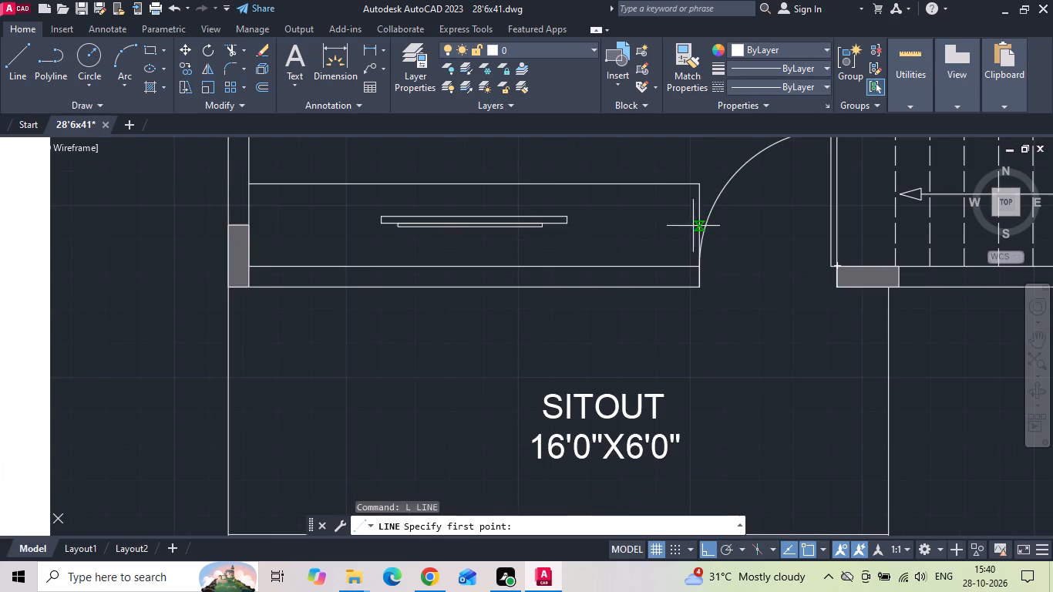
left_click_drag(358, 188, 358, 207)
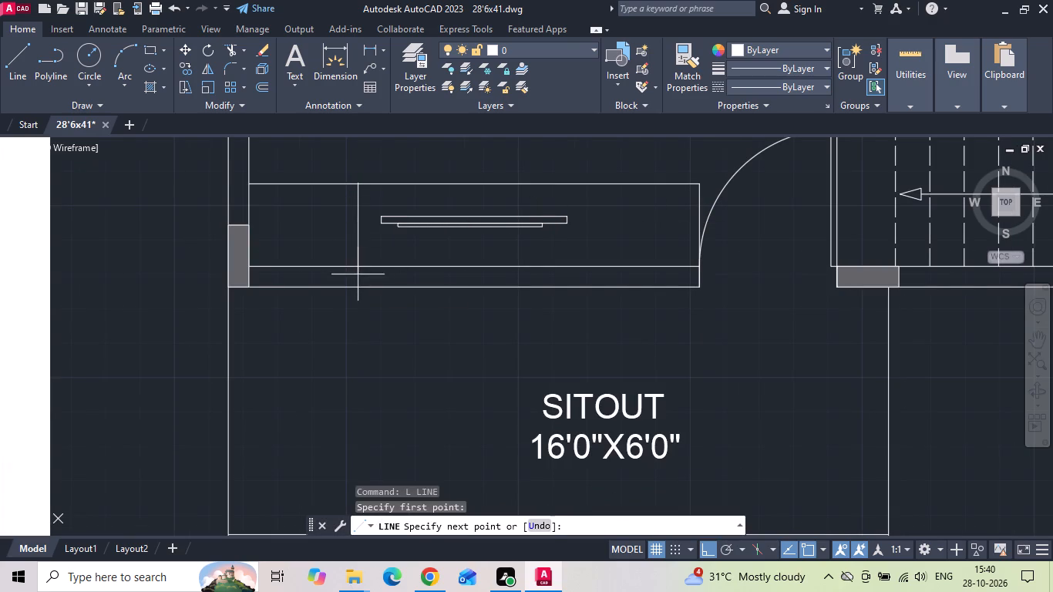
left_click(358, 263)
key("space")
key("space")
left_click(358, 227)
scroll(538, 234, "up", 1)
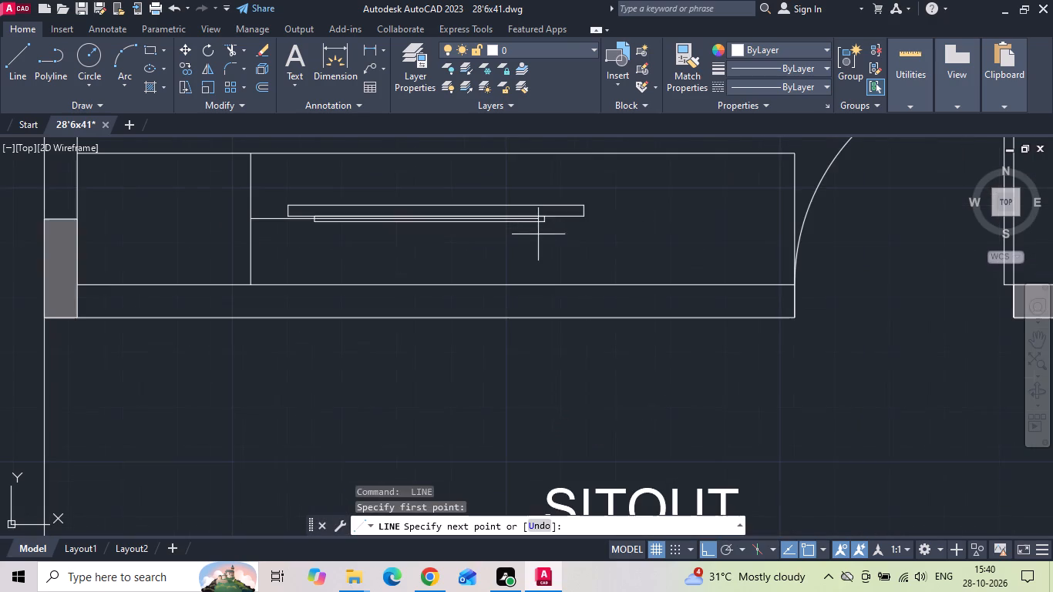
left_click(607, 249)
key("Escape")
Move both TV rectangles so their shared edge lies on the horizontal construction line.
scroll(295, 228, "up", 2)
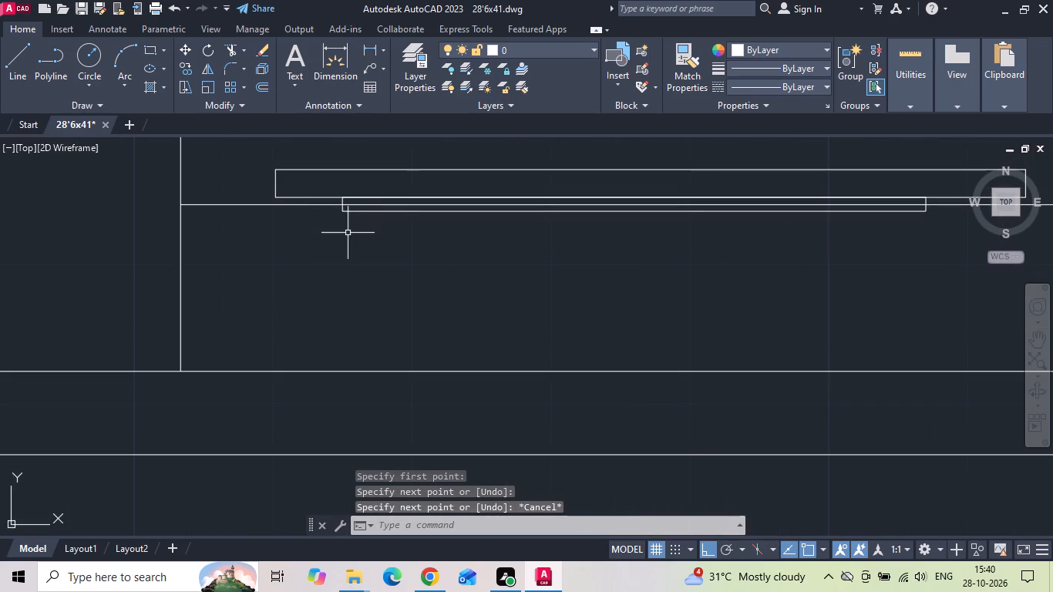
left_click(359, 163)
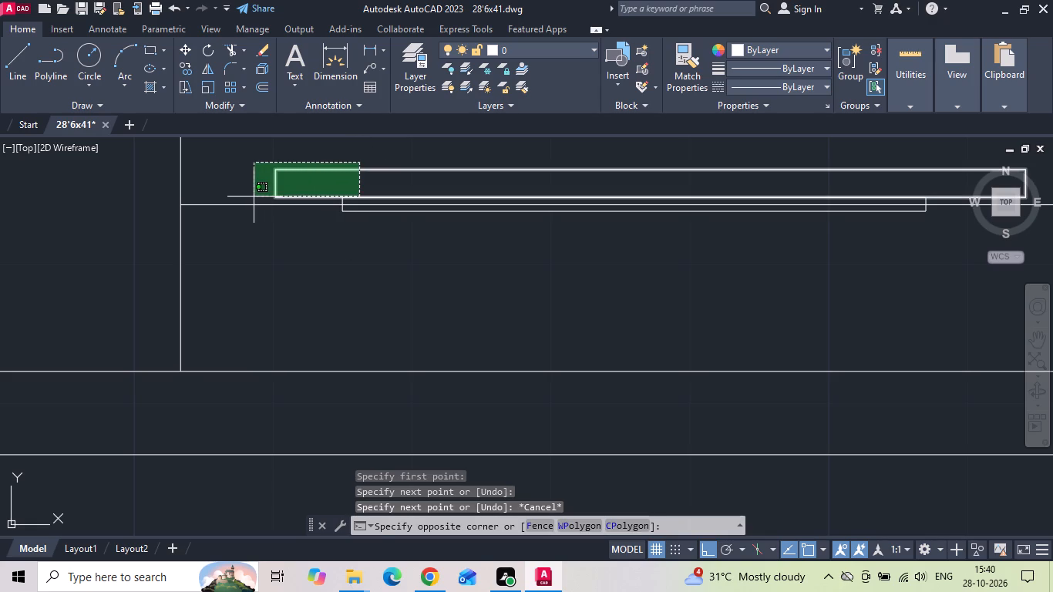
left_click(247, 199)
right_click(246, 199)
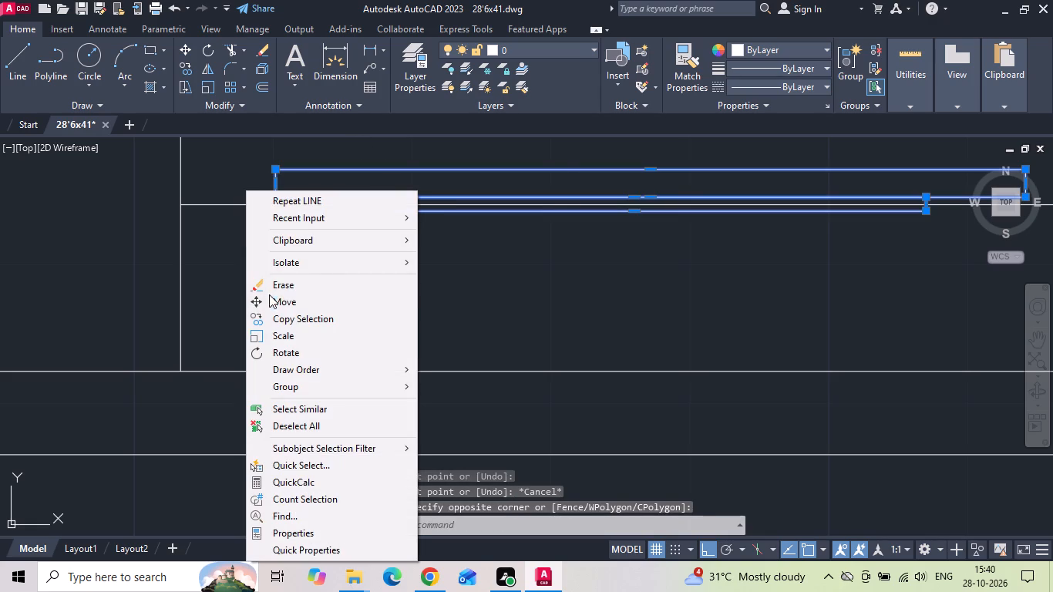
left_click(272, 301)
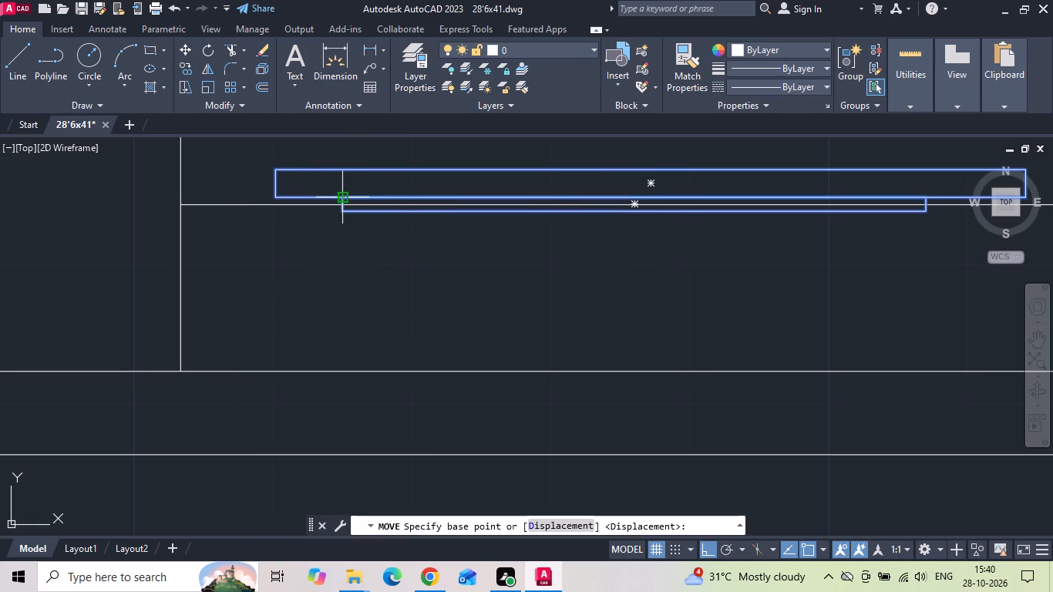
left_click(347, 197)
left_click(346, 204)
Erase the vertical and horizontal construction lines in the TV unit.
scroll(335, 274, "down", 3)
scroll(321, 268, "up", 1)
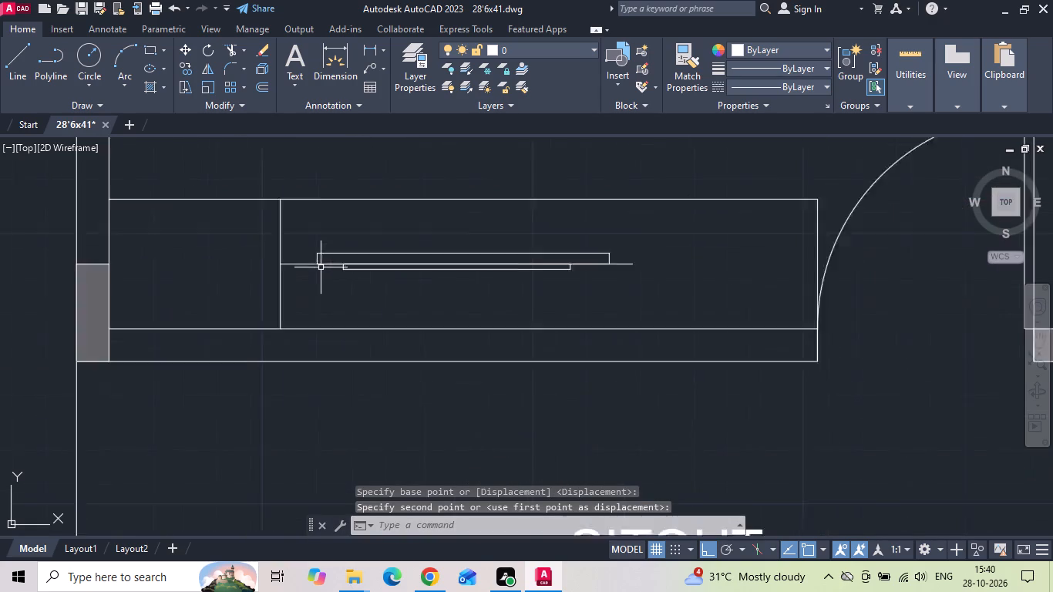
scroll(321, 267, "up", 1)
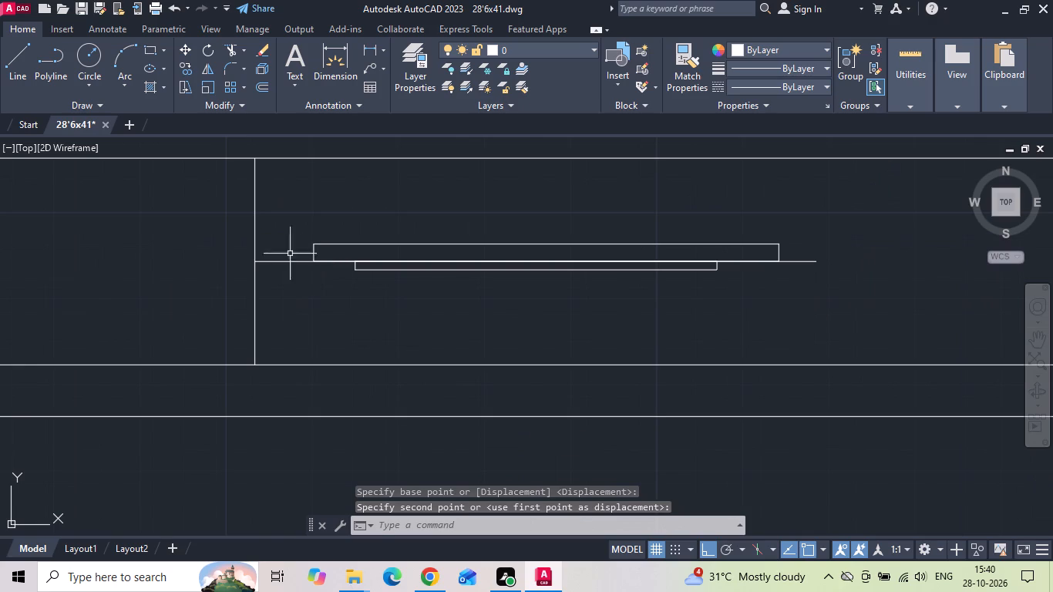
left_click_drag(257, 209, 256, 261)
left_click(233, 298)
key("Delete")
Hatch the living room TV unit around the TV symbol with the ANSI31 pattern at scale 0.5 and angle 45.
scroll(301, 293, "down", 1)
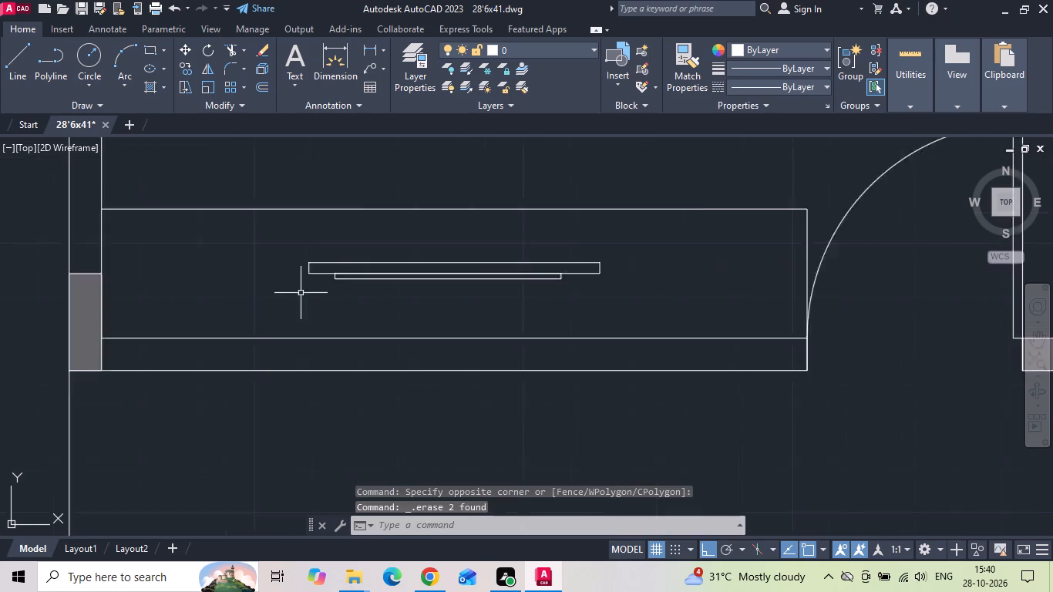
scroll(301, 293, "down", 2)
type("H")
key("space")
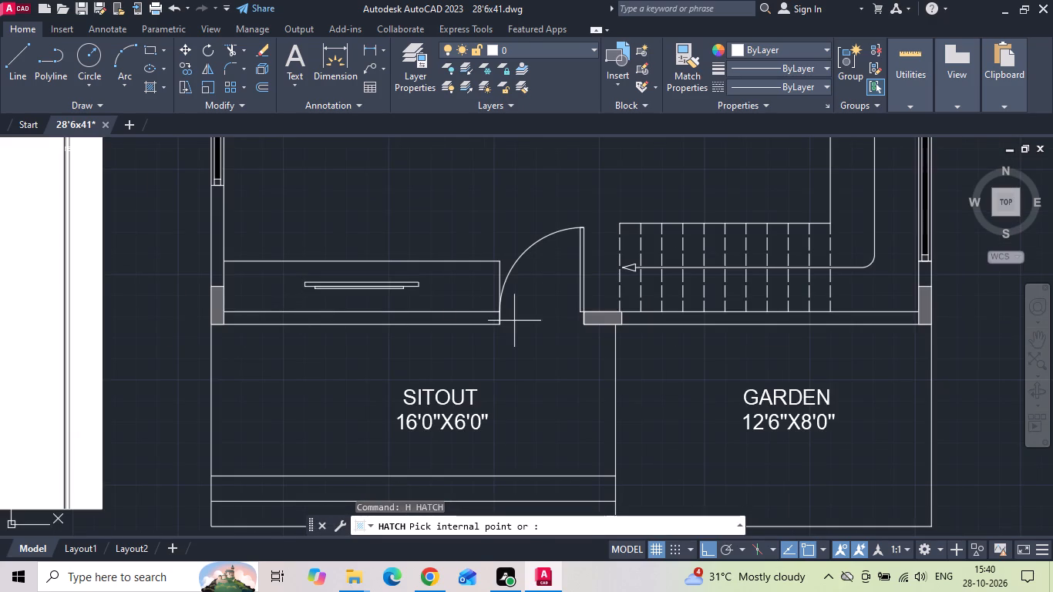
left_click(433, 288)
scroll(498, 298, "down", 2)
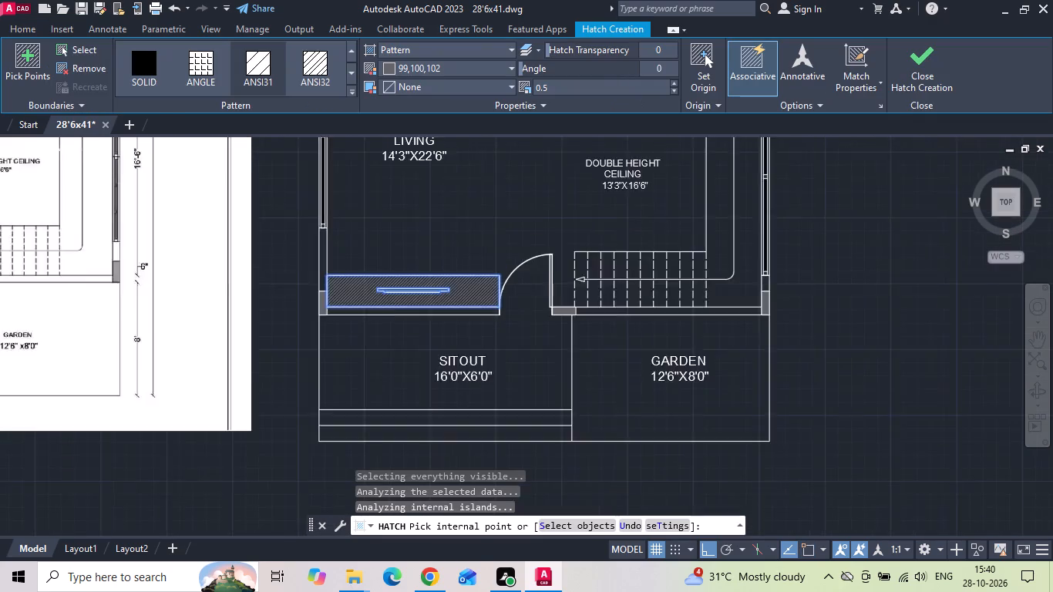
scroll(116, 290, "up", 2)
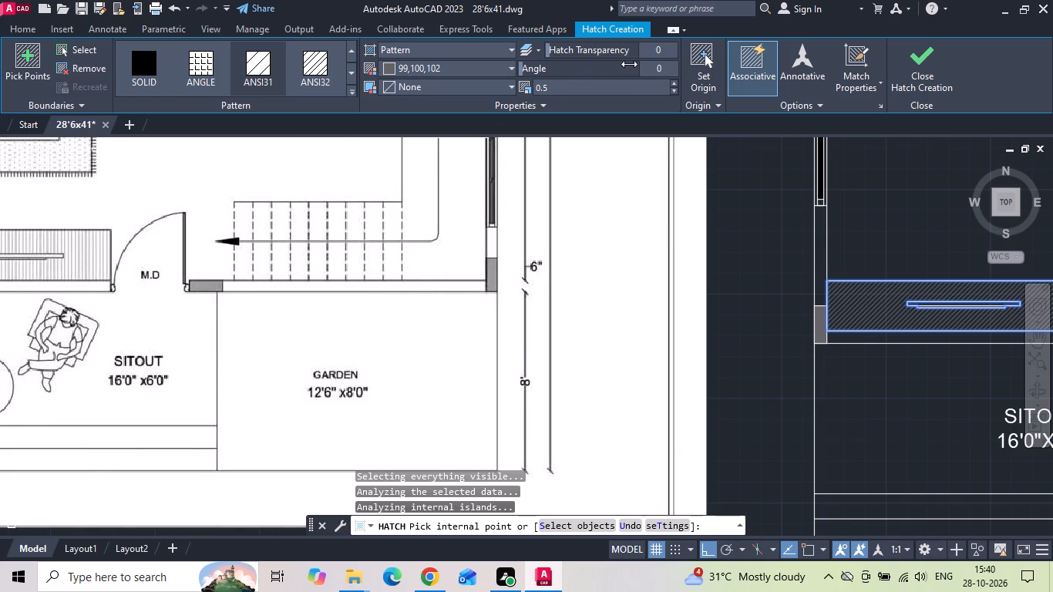
left_click(670, 66)
key("BackSpace")
type("45")
key("Return")
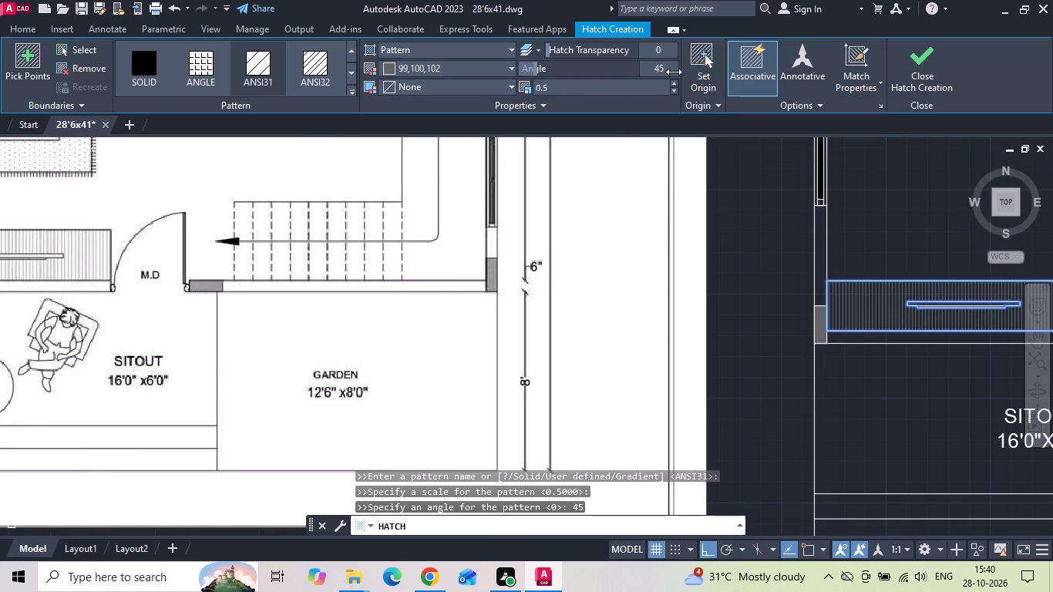
scroll(426, 393, "down", 2)
key("Escape")
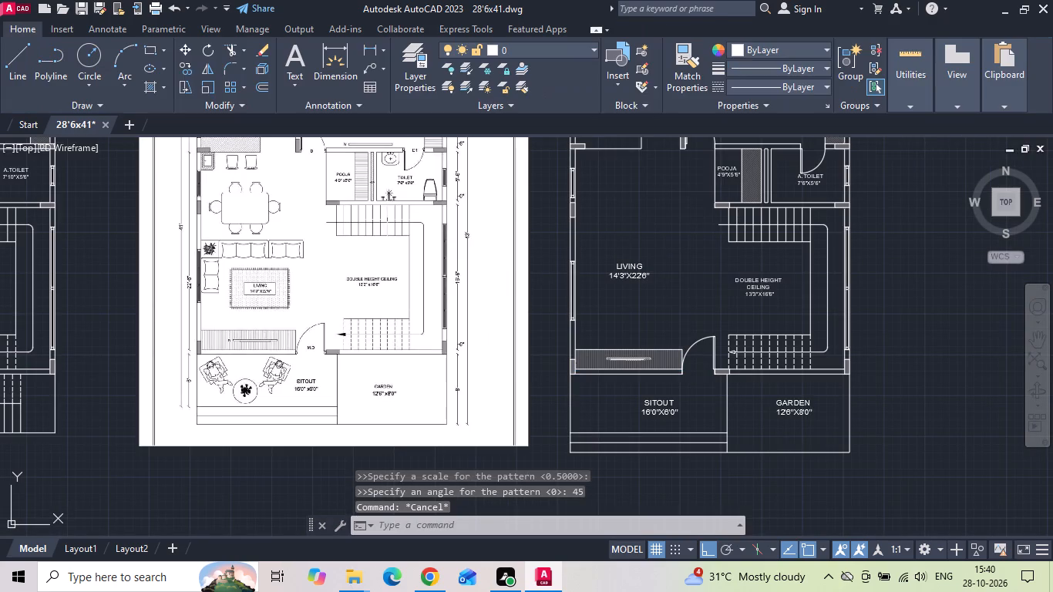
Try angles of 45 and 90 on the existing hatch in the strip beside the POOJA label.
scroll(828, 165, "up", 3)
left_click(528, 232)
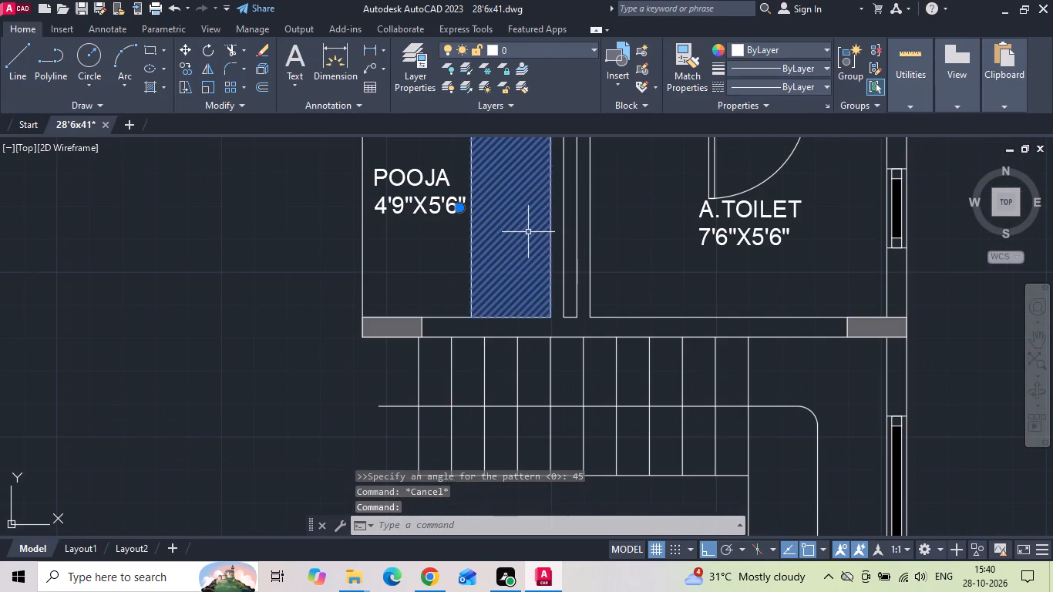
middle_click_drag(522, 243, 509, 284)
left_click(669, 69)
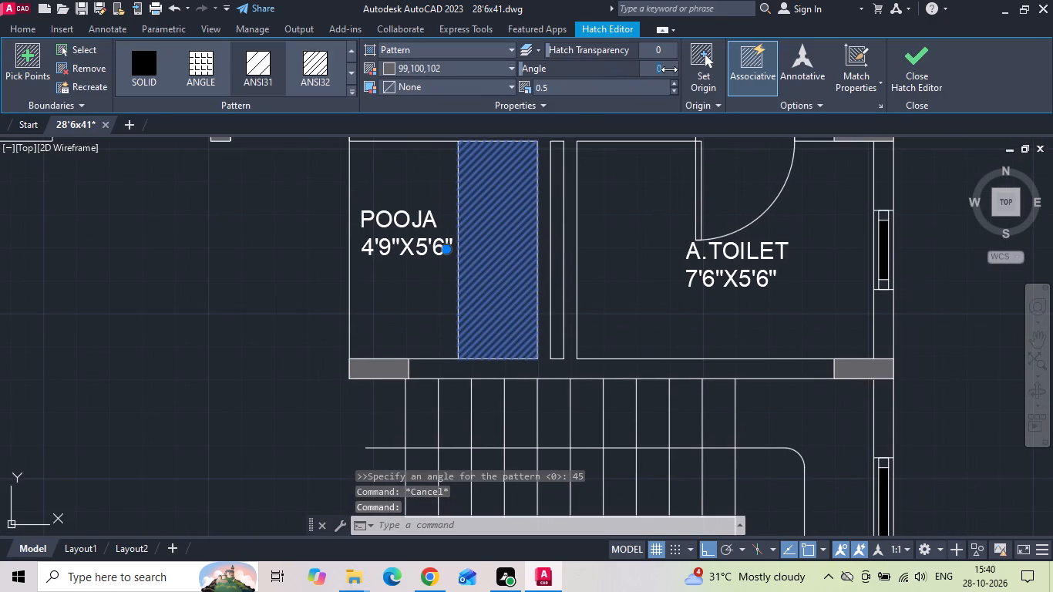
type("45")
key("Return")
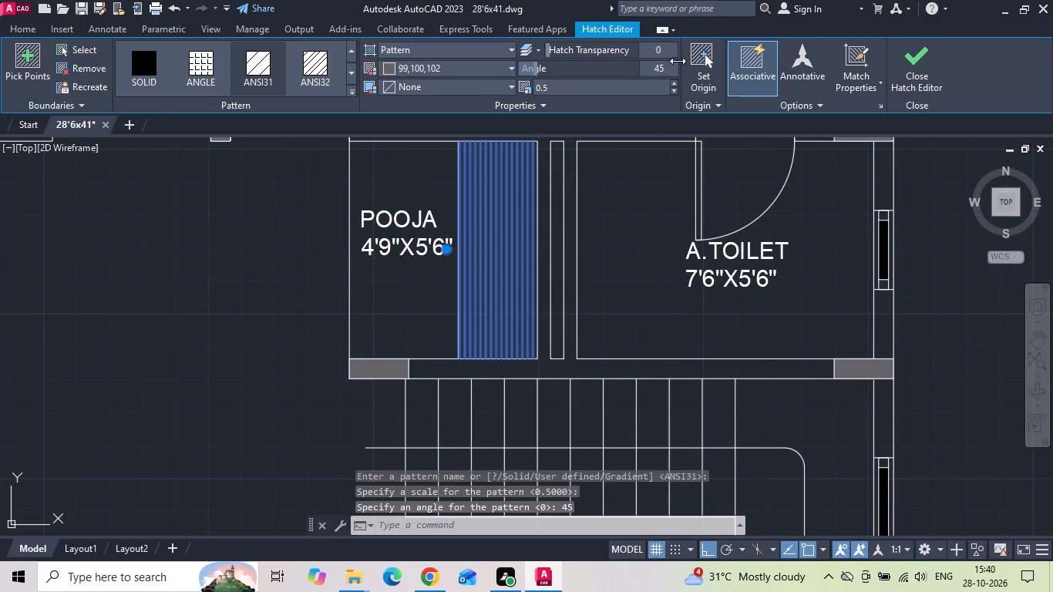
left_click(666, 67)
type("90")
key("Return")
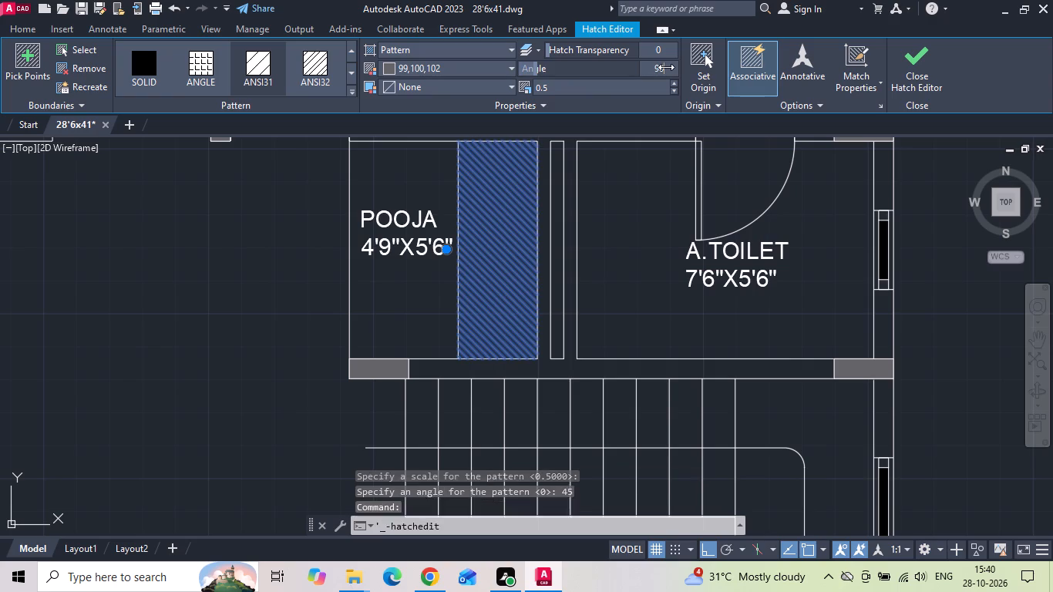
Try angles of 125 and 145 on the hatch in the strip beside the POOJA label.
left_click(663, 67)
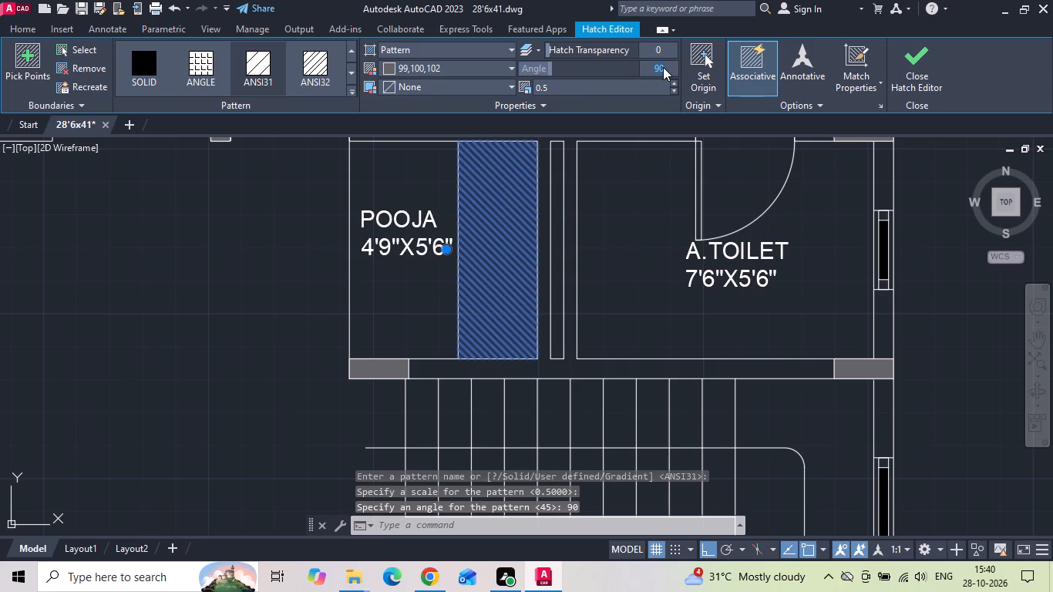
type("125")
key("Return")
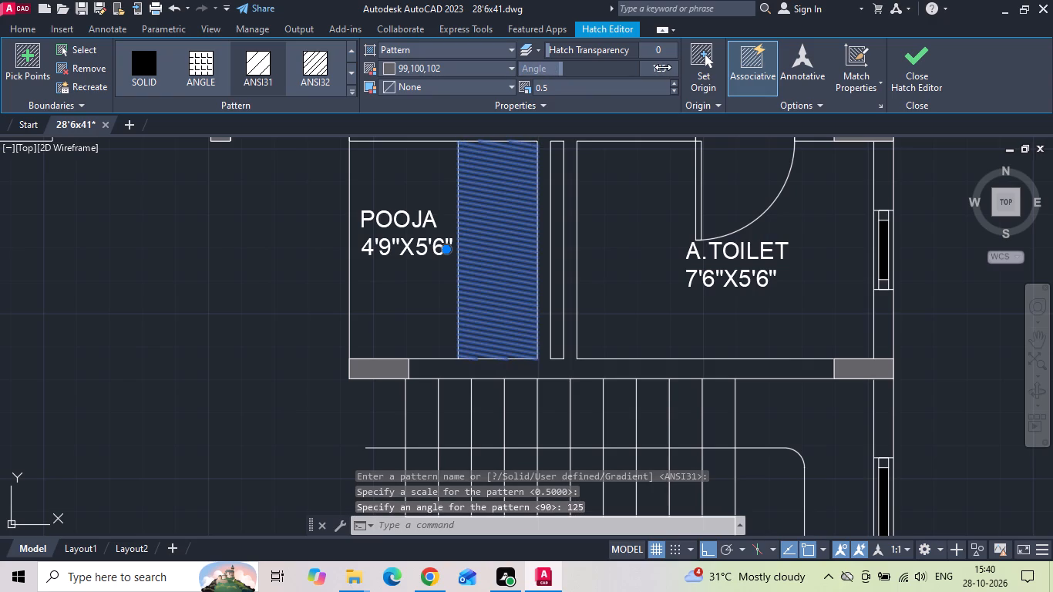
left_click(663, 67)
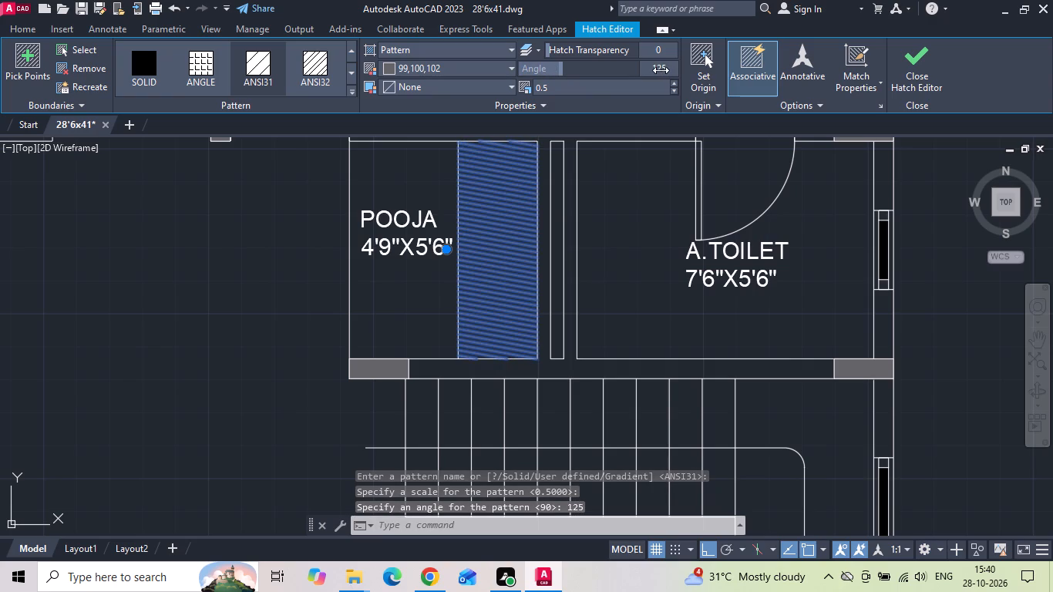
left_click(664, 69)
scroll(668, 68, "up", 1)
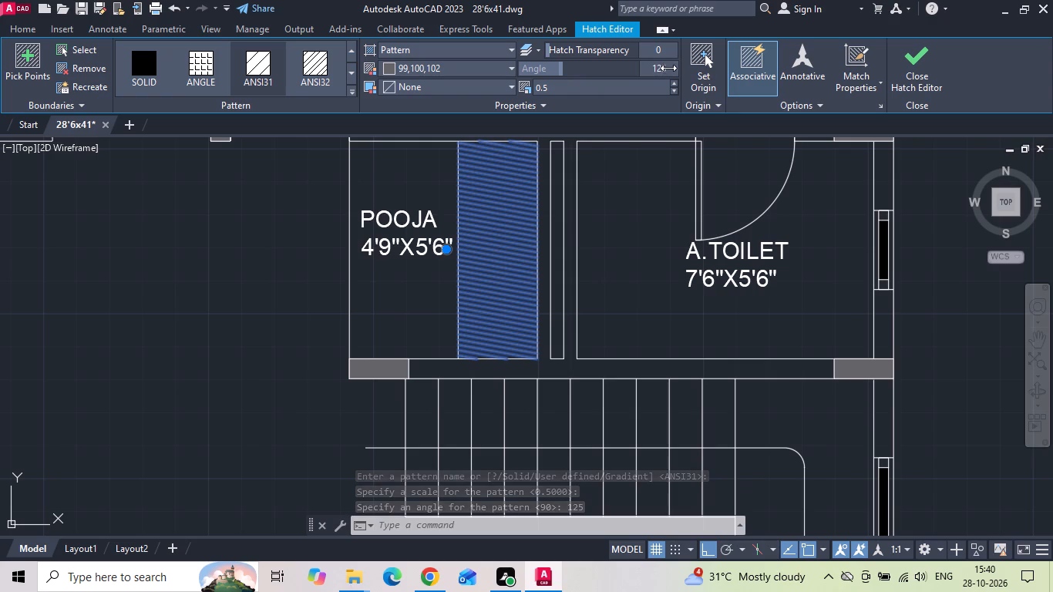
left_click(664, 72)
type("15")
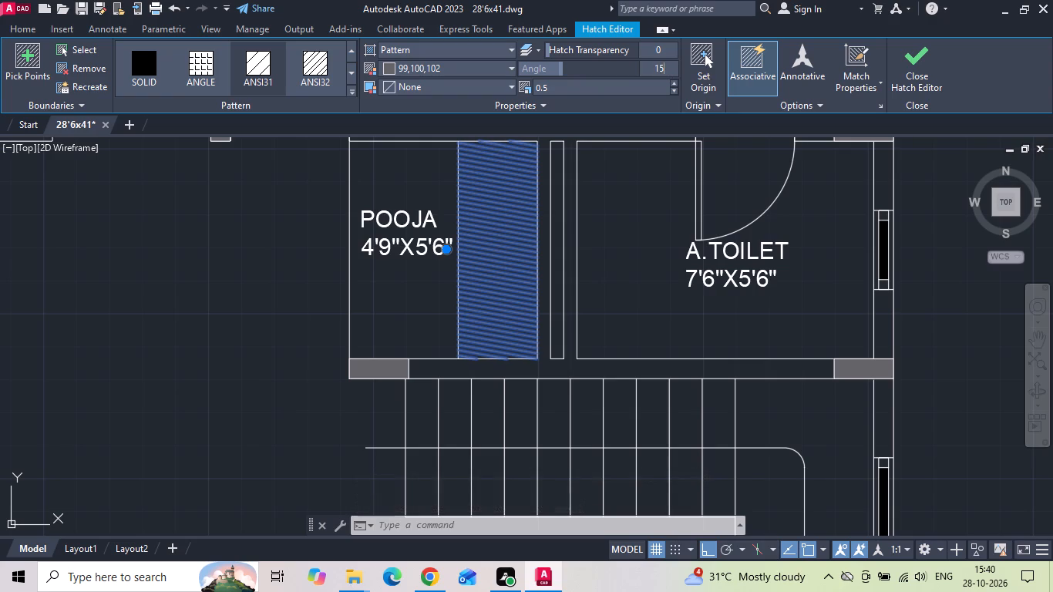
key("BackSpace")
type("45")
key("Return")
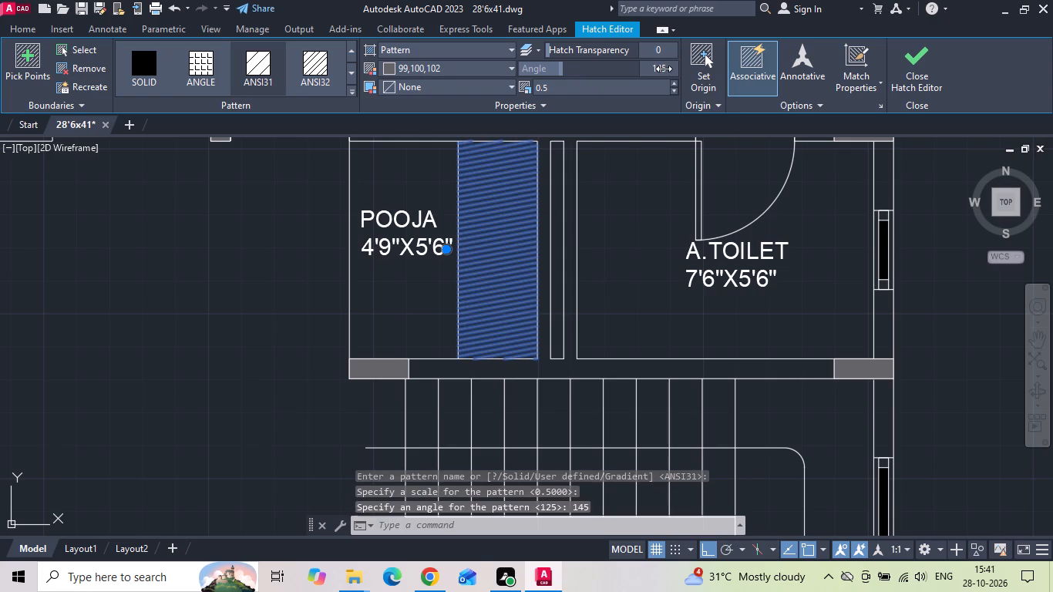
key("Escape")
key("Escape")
Erase the hatch in the strip beside the POOJA label.
scroll(505, 185, "up", 1)
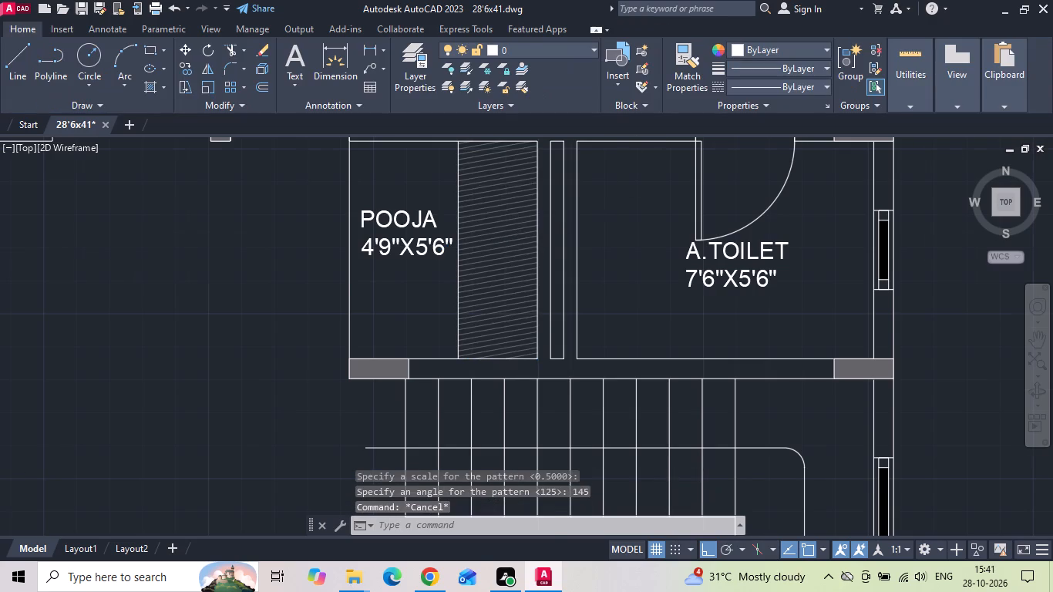
left_click_drag(501, 190, 474, 242)
key("Delete")
Compare the hatches and fittings in the drawn floor plans with the reference layouts beside them.
scroll(510, 294, "down", 2)
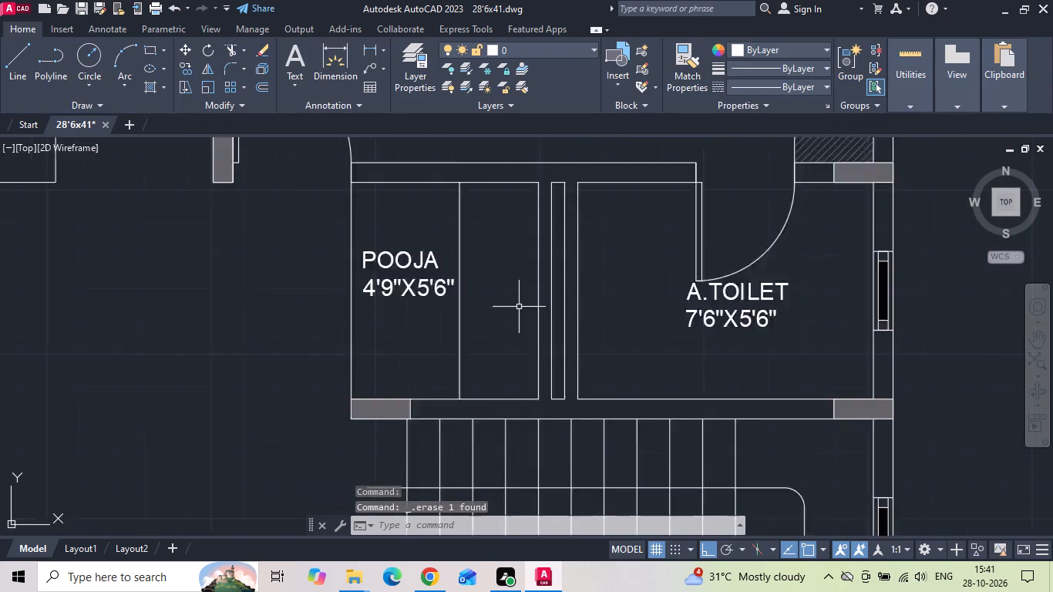
scroll(520, 308, "down", 1)
middle_click_drag(486, 365, 525, 192)
scroll(385, 419, "up", 3)
scroll(394, 430, "down", 2)
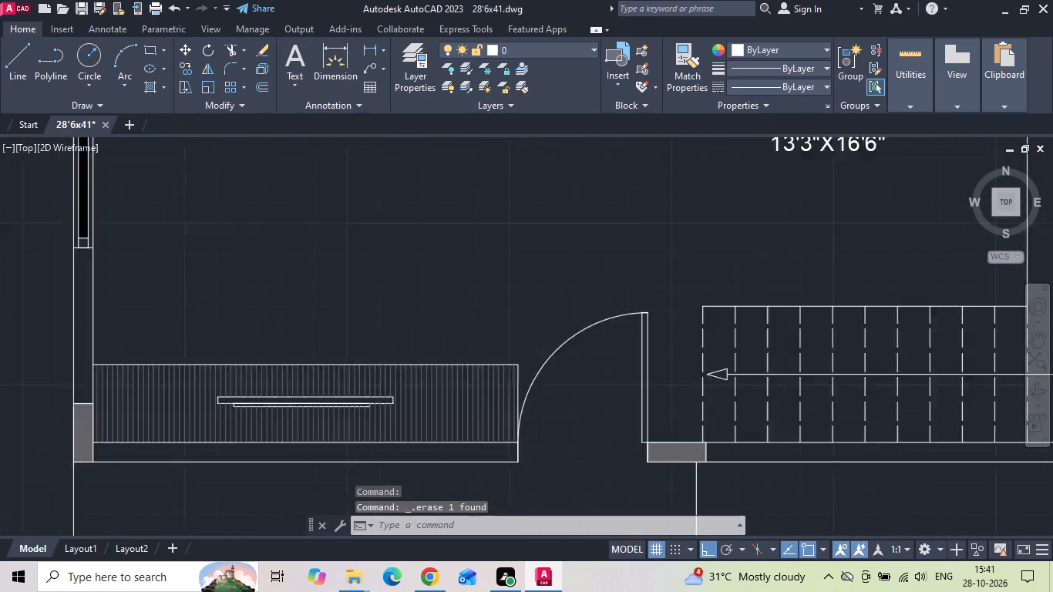
scroll(389, 434, "down", 2)
scroll(146, 251, "up", 2)
scroll(251, 350, "down", 3)
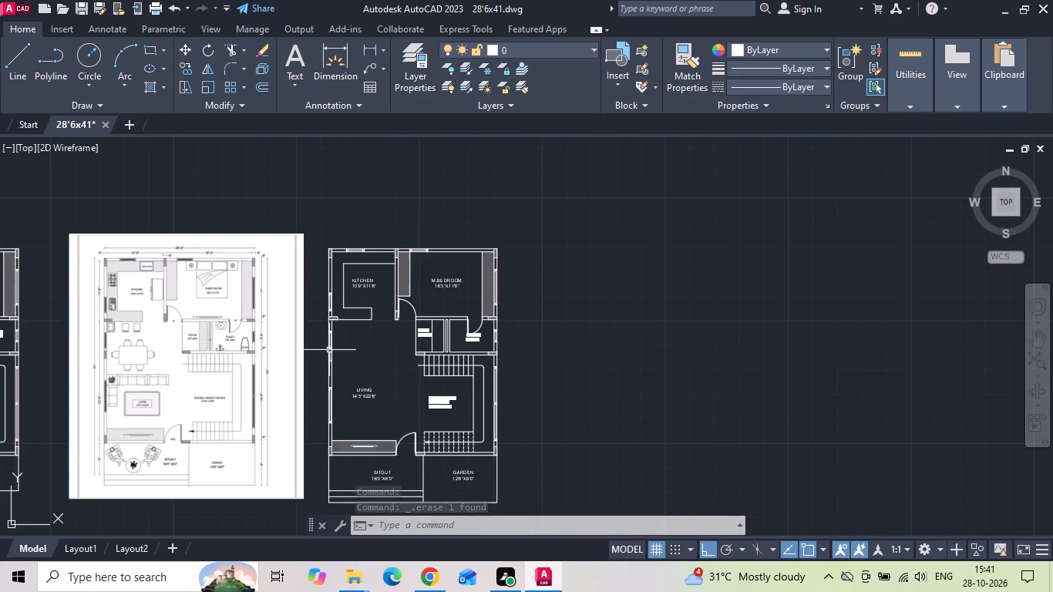
scroll(82, 307, "up", 2)
middle_click_drag(86, 301, 331, 300)
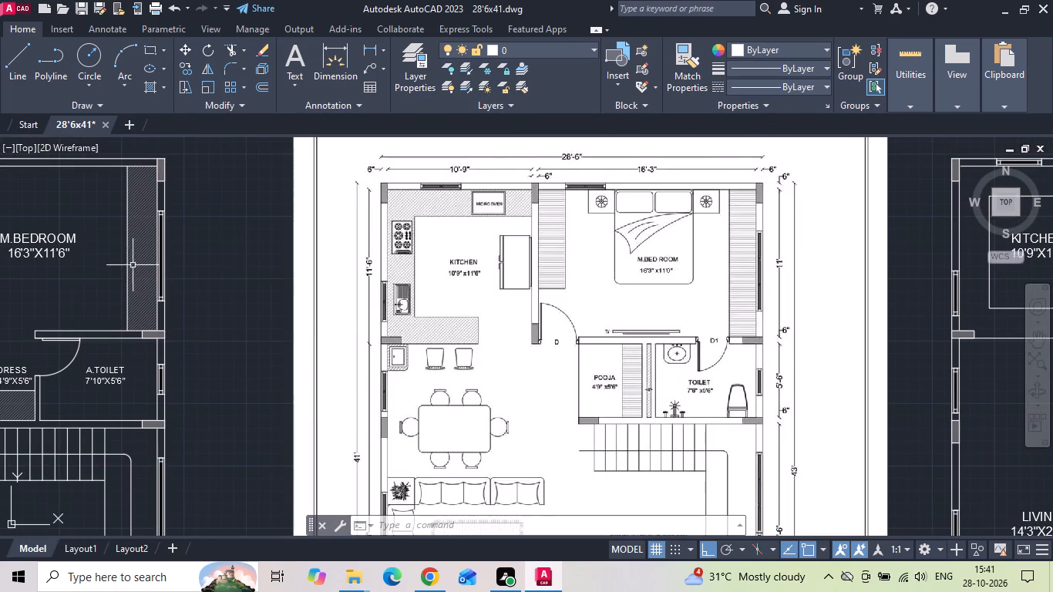
scroll(721, 238, "down", 2)
scroll(312, 224, "up", 2)
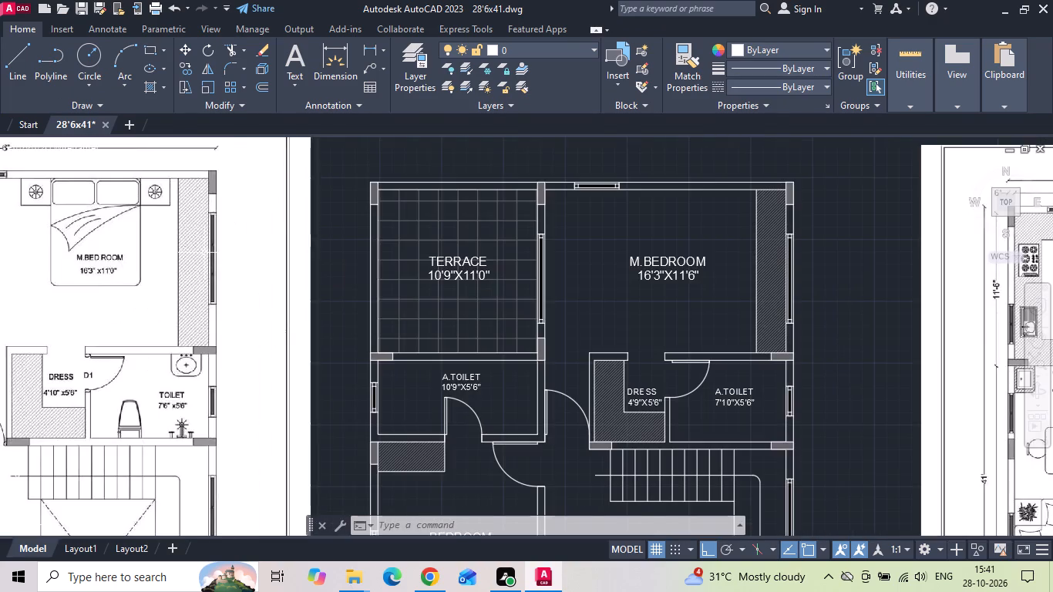
scroll(196, 254, "up", 2)
scroll(187, 258, "down", 2)
middle_click_drag(661, 272, 220, 277)
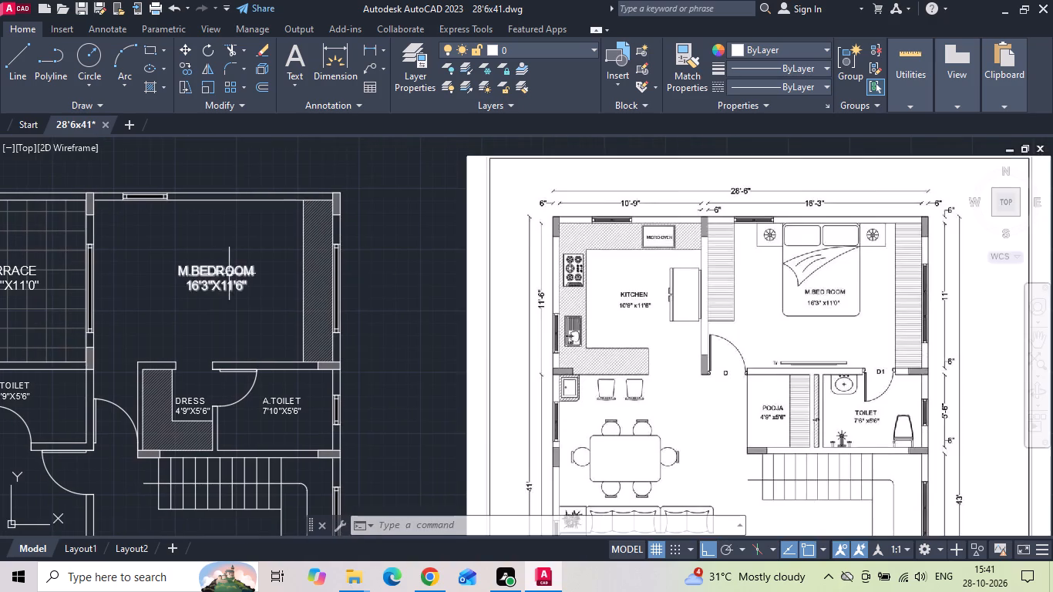
scroll(791, 272, "up", 2)
middle_click_drag(756, 276, 186, 293)
scroll(78, 259, "down", 2)
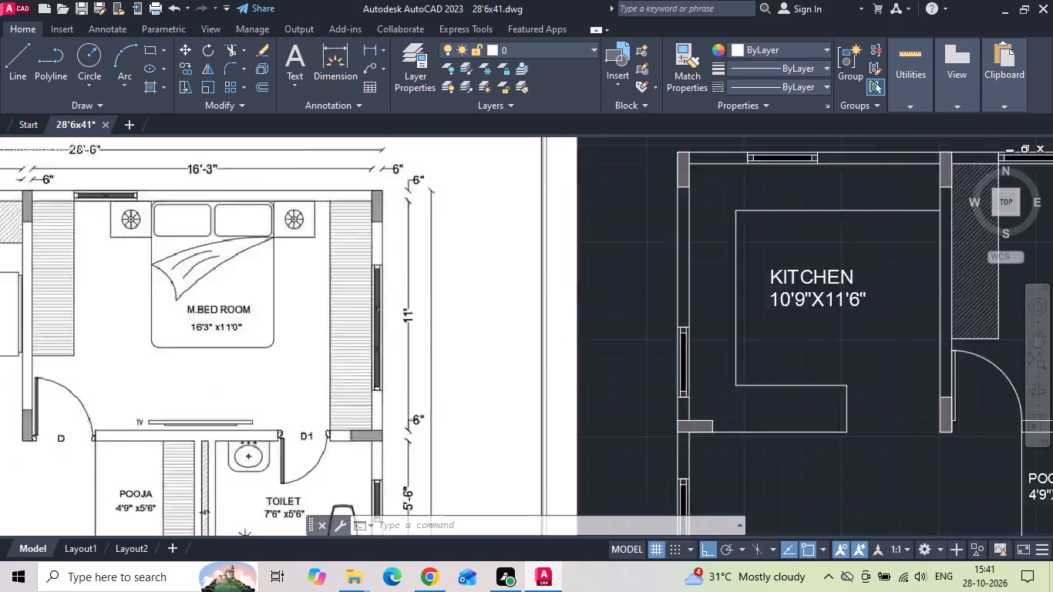
scroll(76, 257, "down", 1)
scroll(409, 254, "up", 3)
scroll(409, 253, "down", 2)
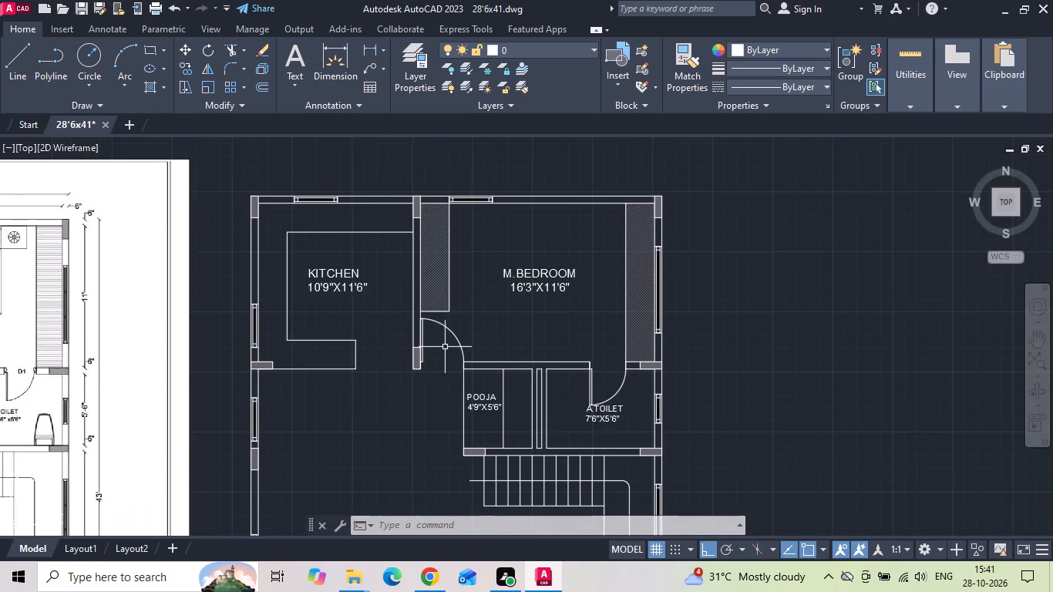
Save the drawing.
key("ctrl+s")
key("ctrl+s")
Hatch the empty strip beside the POOJA label with the ANSI31 pattern at scale 0.5 and angle 145.
middle_click_drag(186, 411, 315, 358)
scroll(109, 378, "up", 2)
scroll(500, 254, "down", 2)
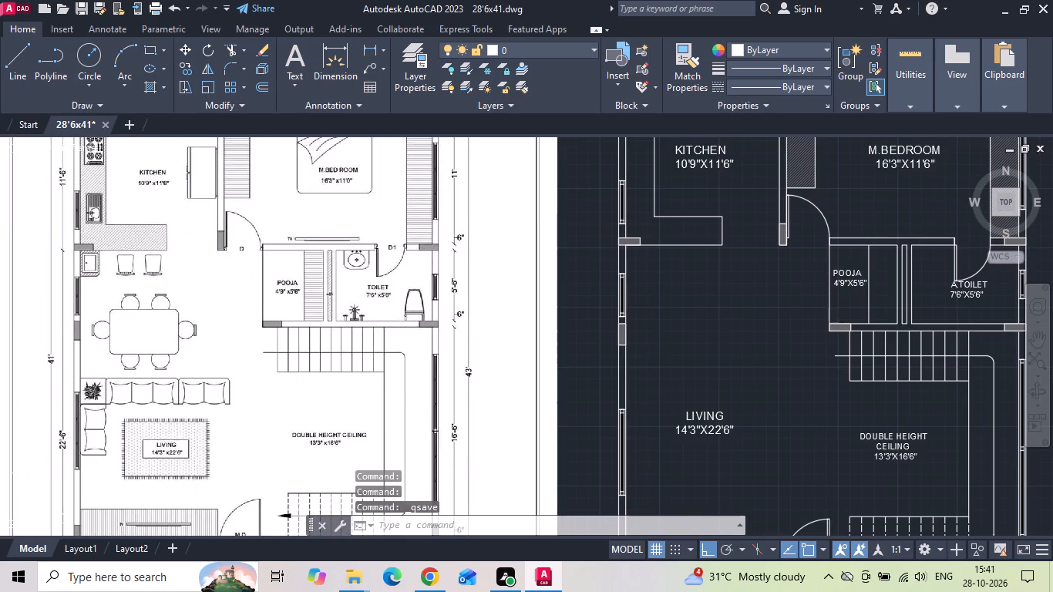
type("H")
key("space")
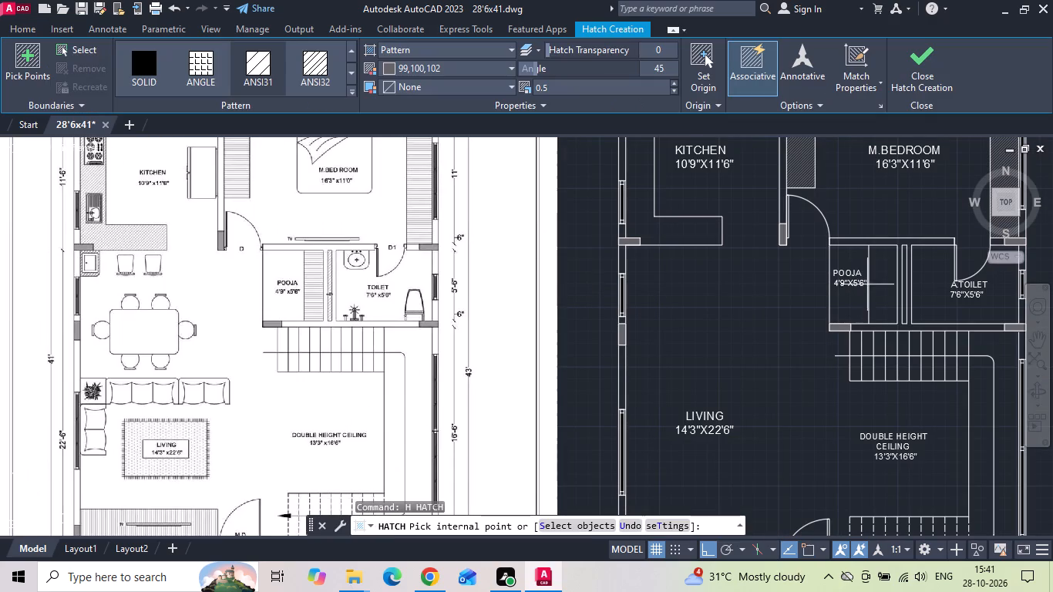
scroll(897, 270, "up", 1)
middle_click_drag(883, 271, 503, 310)
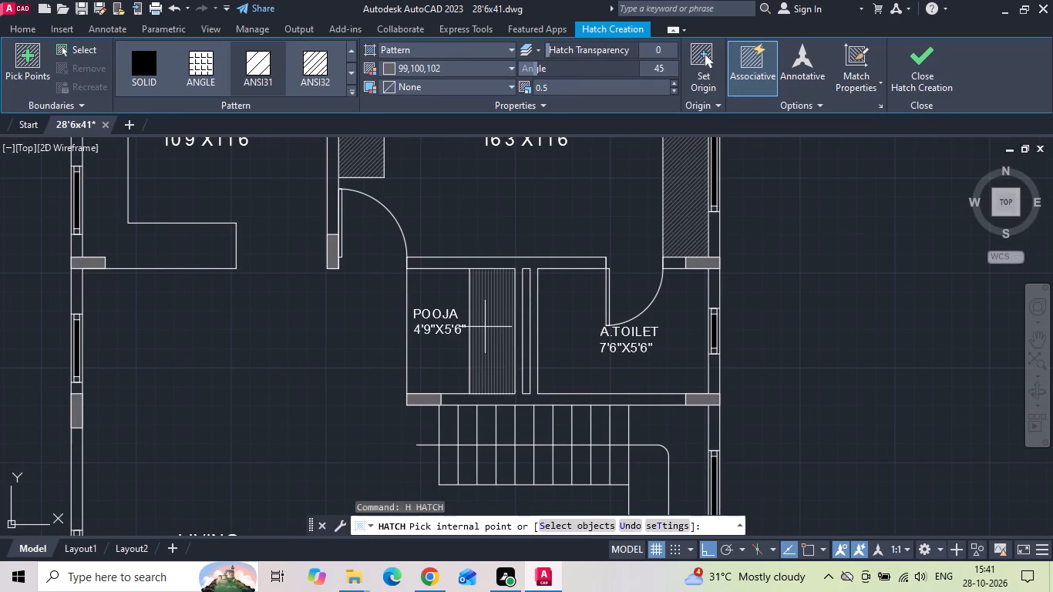
left_click(485, 327)
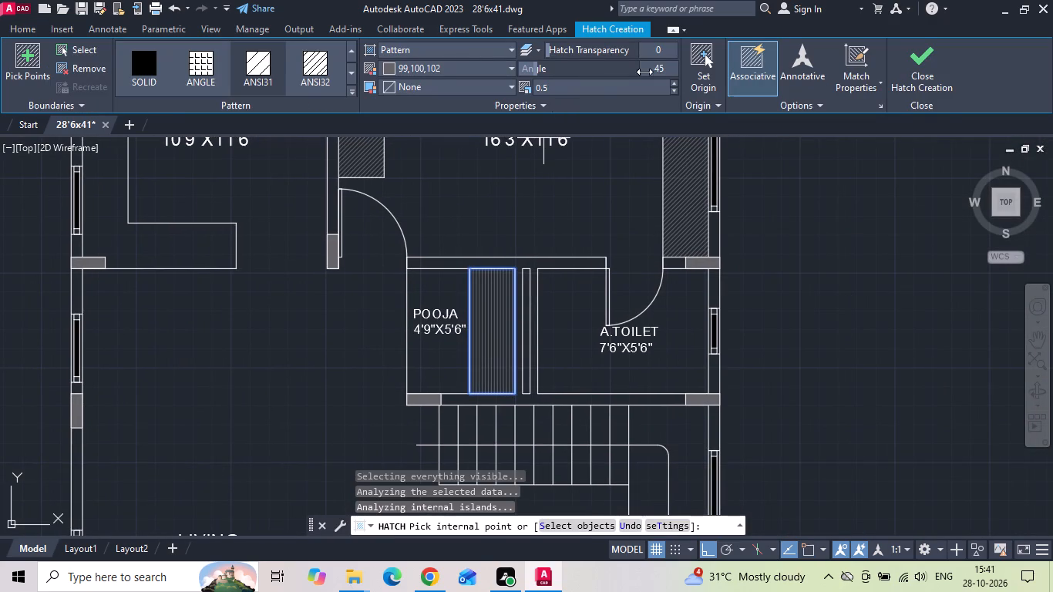
left_click(671, 74)
type("15")
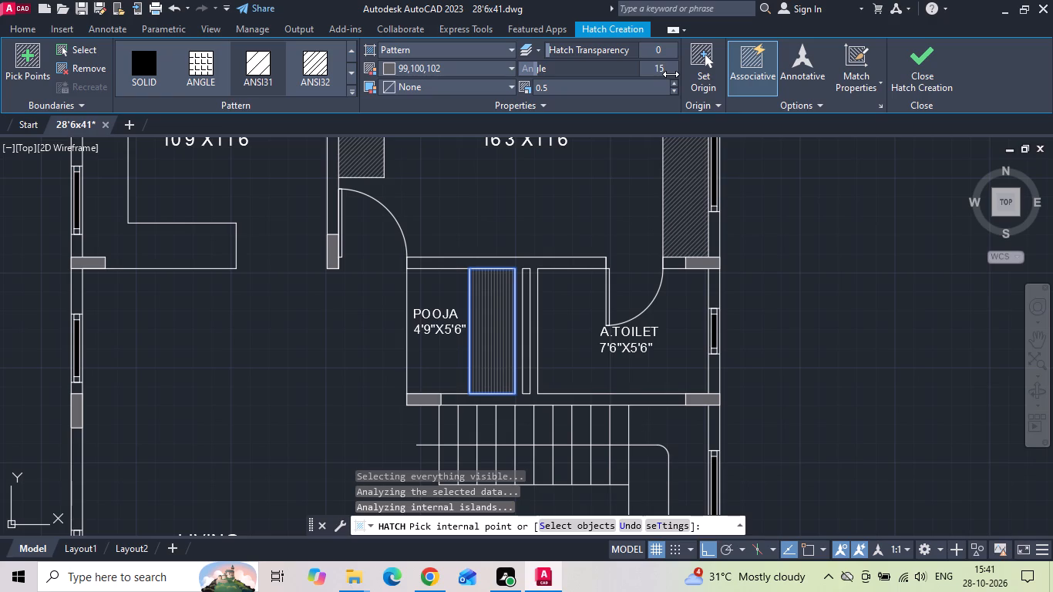
key("BackSpace")
type("45")
key("Return")
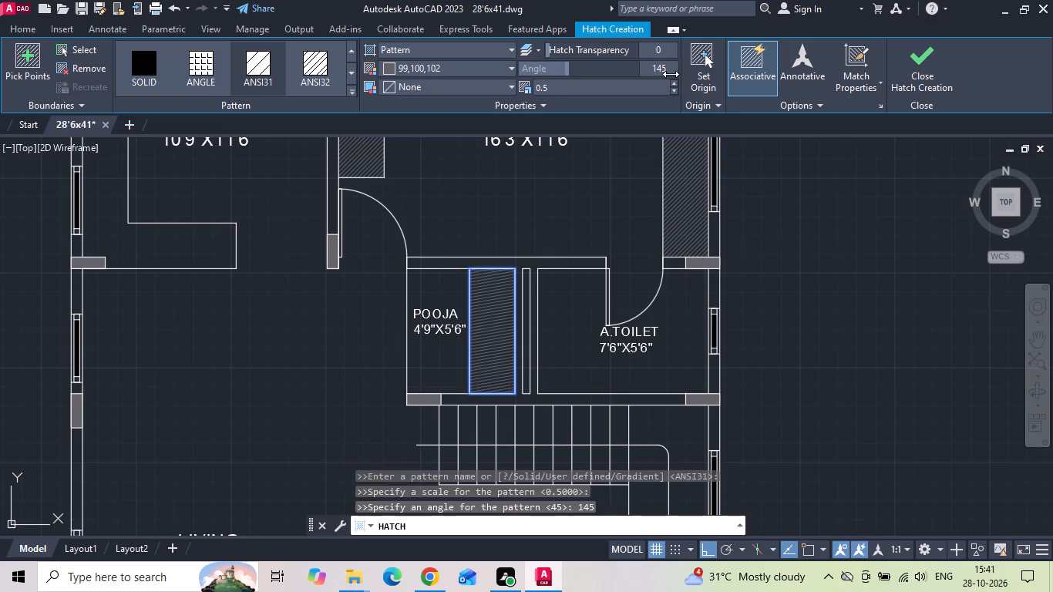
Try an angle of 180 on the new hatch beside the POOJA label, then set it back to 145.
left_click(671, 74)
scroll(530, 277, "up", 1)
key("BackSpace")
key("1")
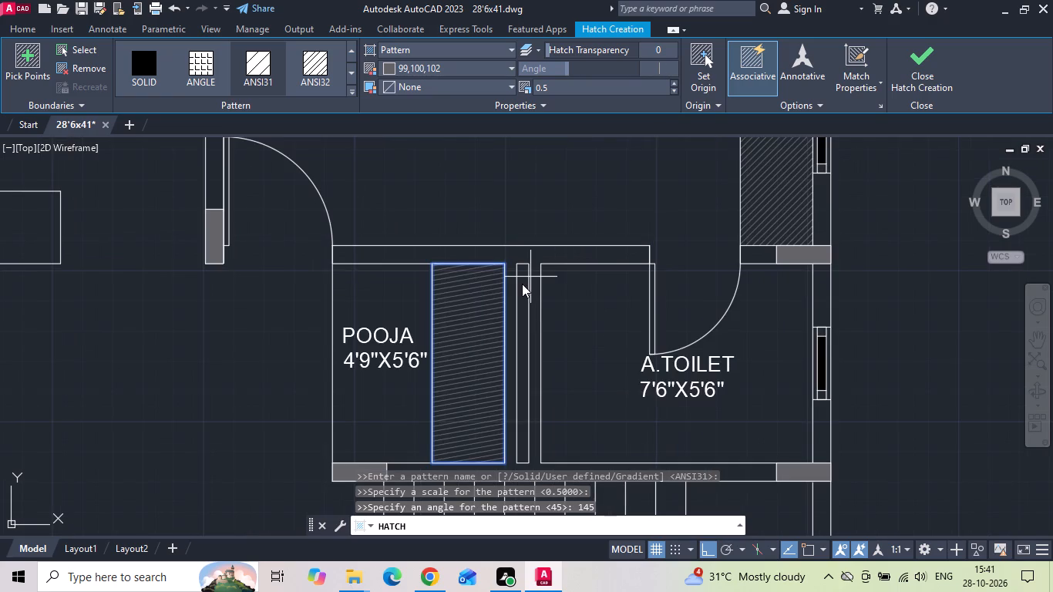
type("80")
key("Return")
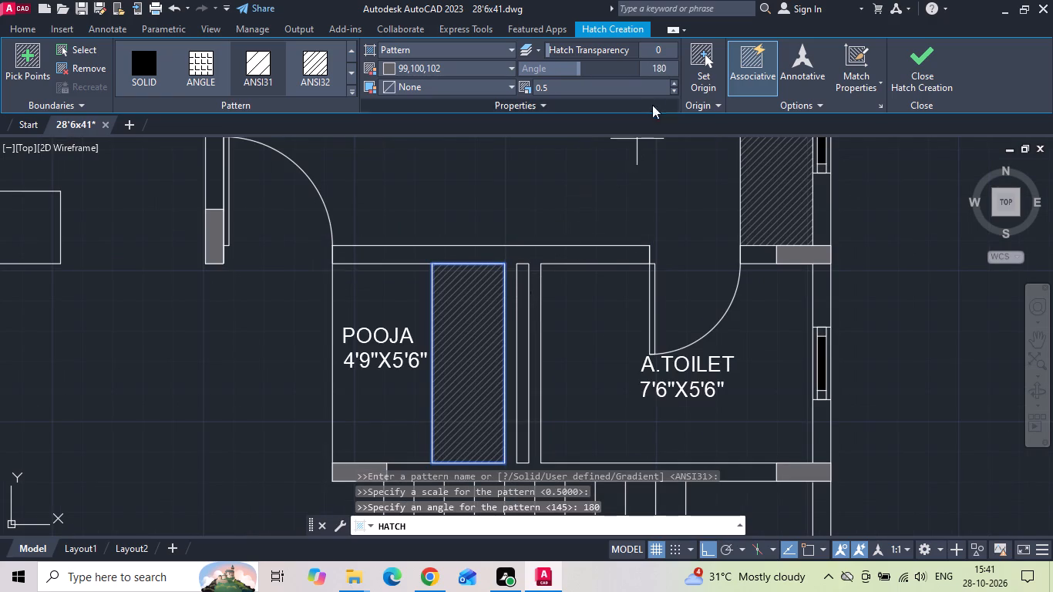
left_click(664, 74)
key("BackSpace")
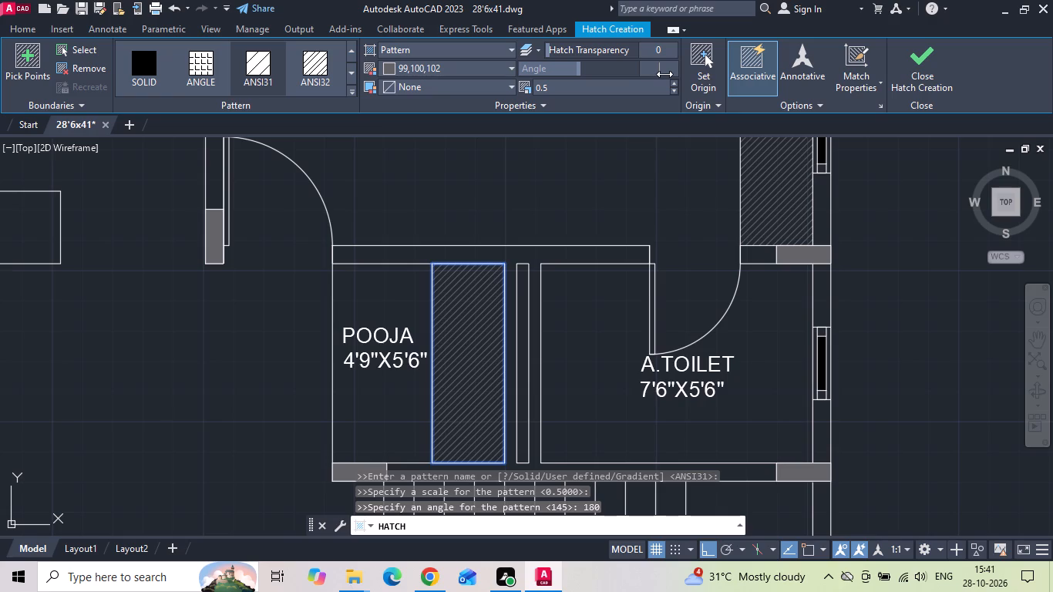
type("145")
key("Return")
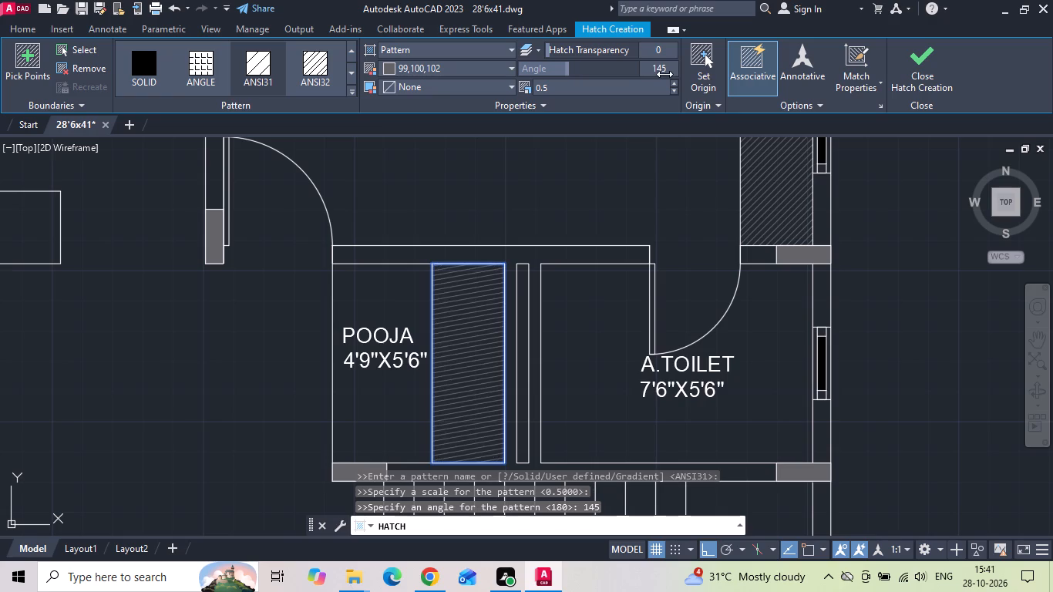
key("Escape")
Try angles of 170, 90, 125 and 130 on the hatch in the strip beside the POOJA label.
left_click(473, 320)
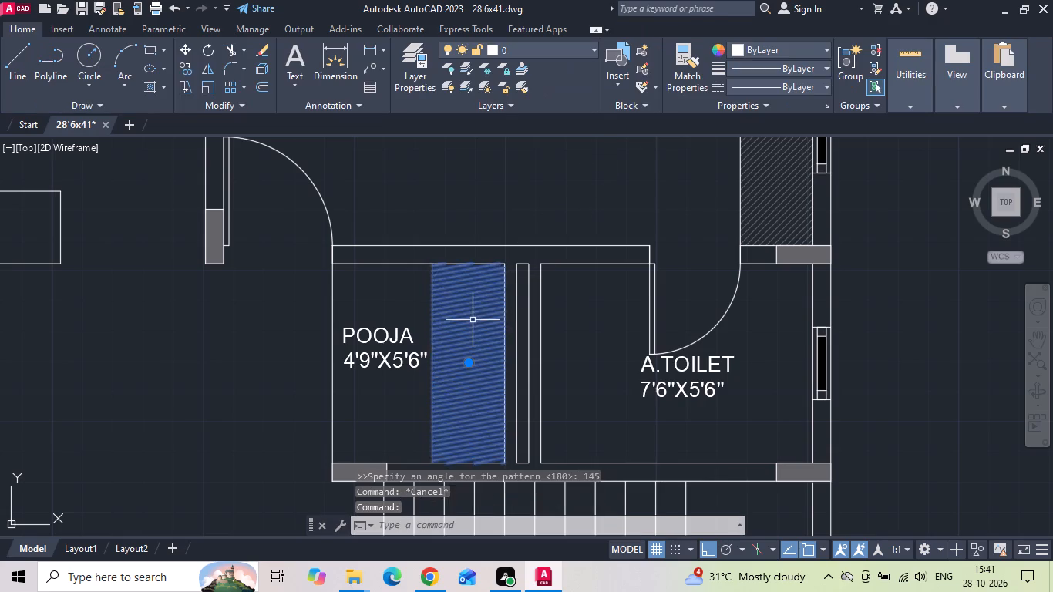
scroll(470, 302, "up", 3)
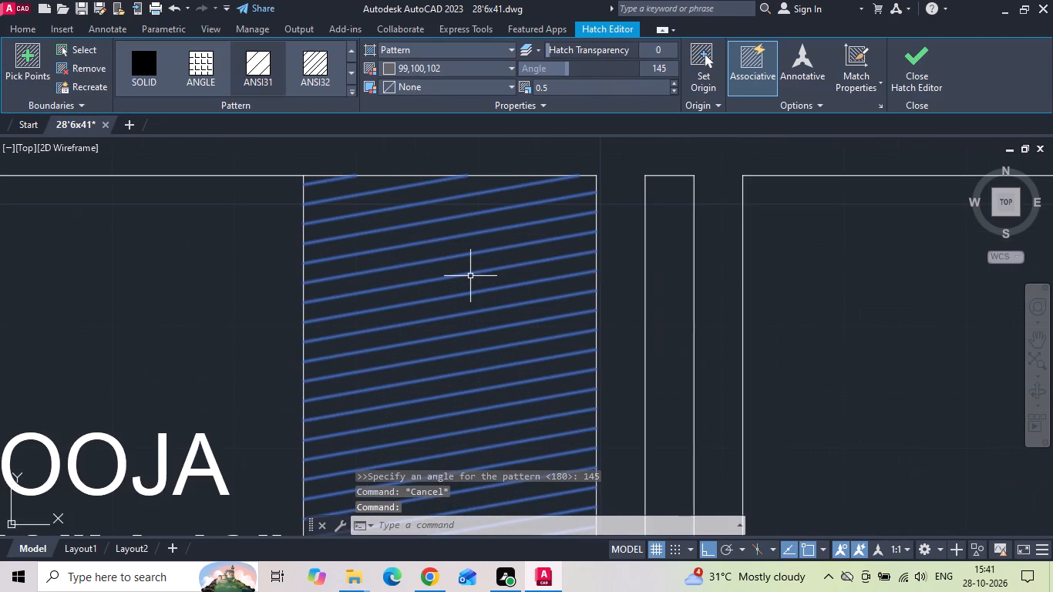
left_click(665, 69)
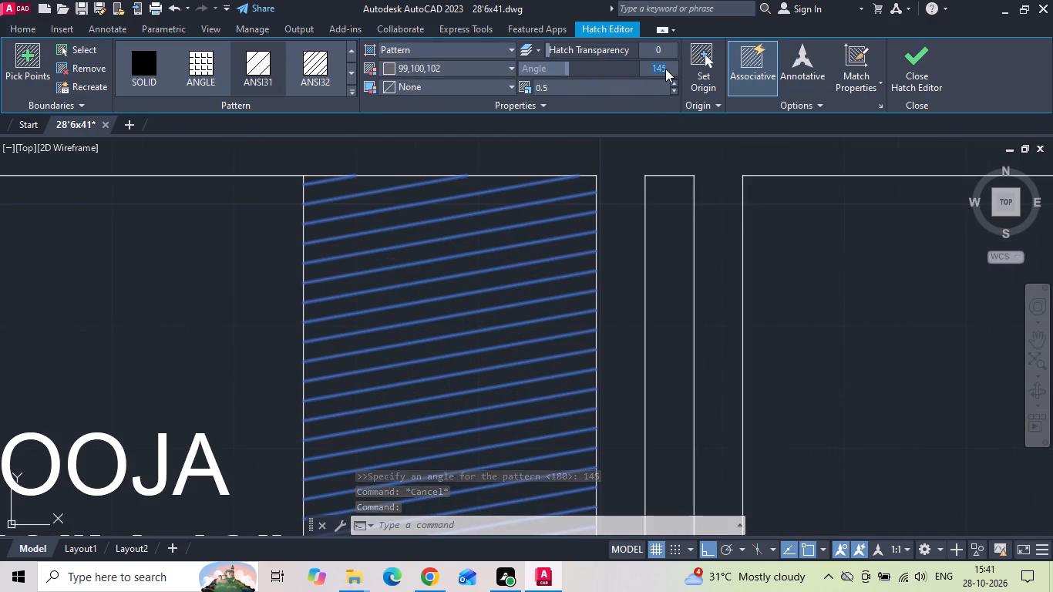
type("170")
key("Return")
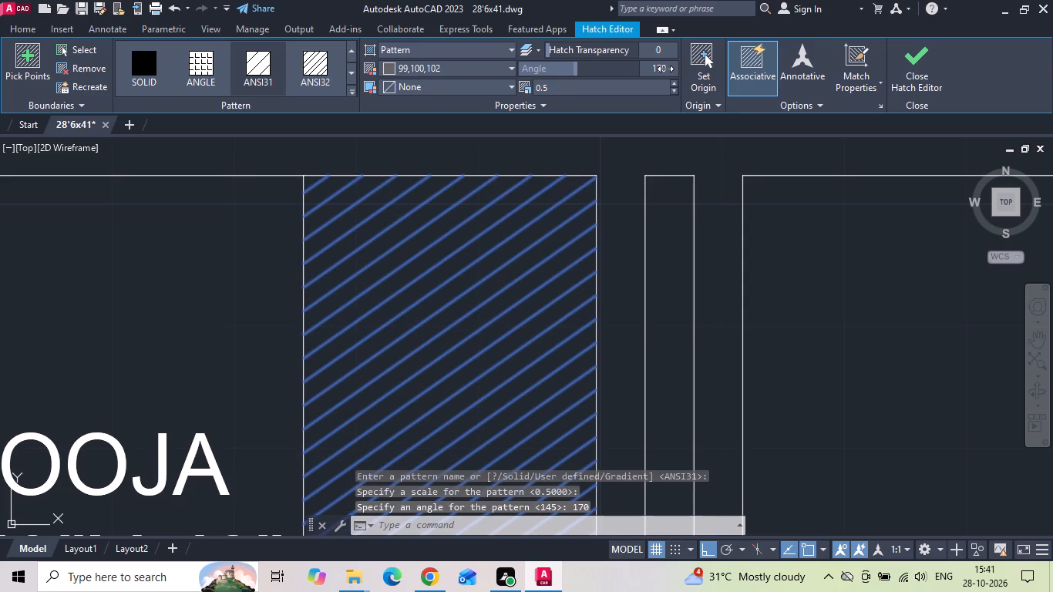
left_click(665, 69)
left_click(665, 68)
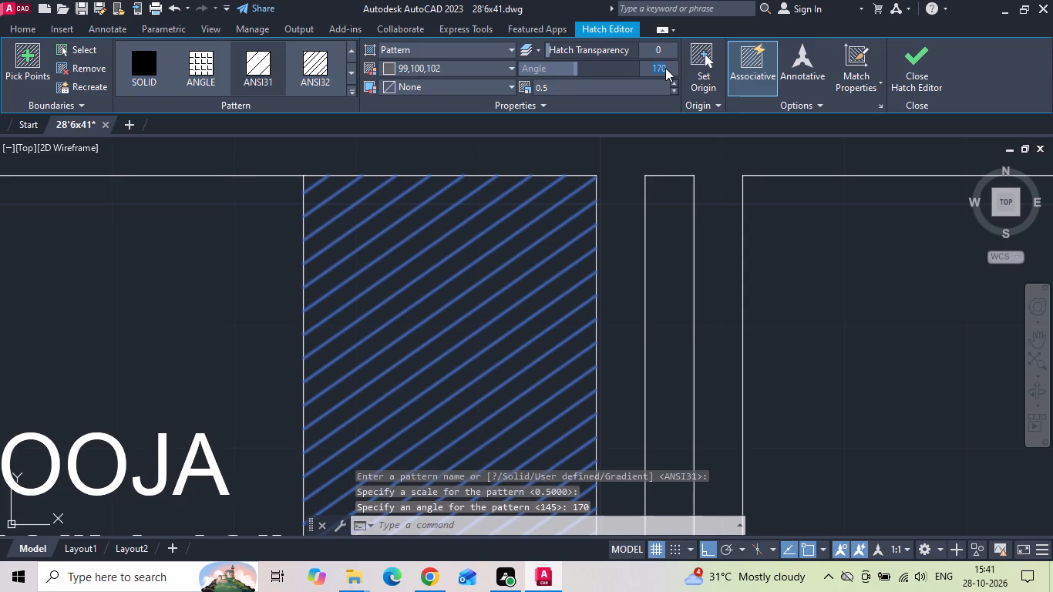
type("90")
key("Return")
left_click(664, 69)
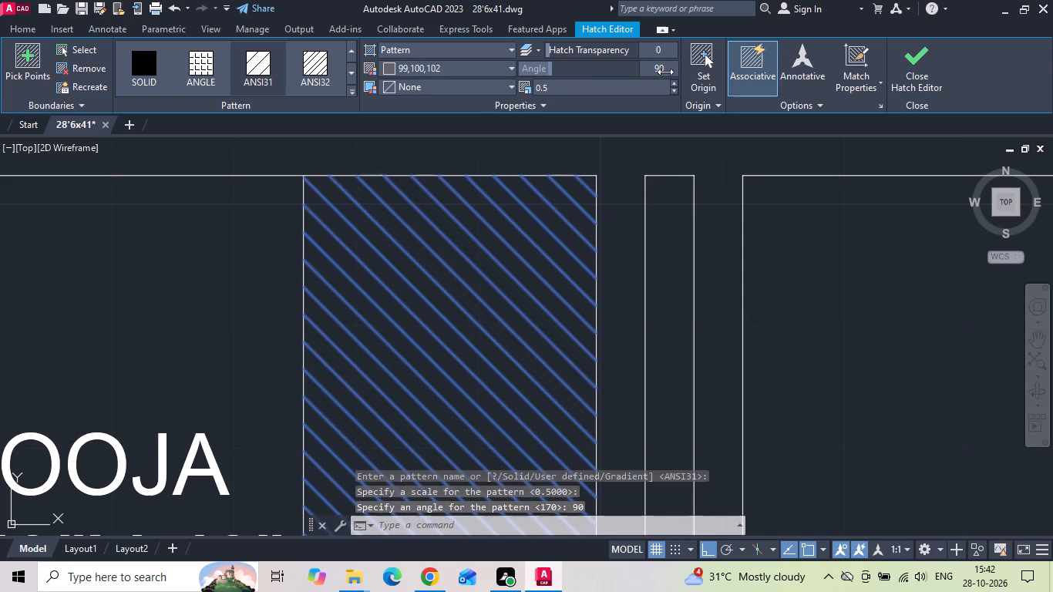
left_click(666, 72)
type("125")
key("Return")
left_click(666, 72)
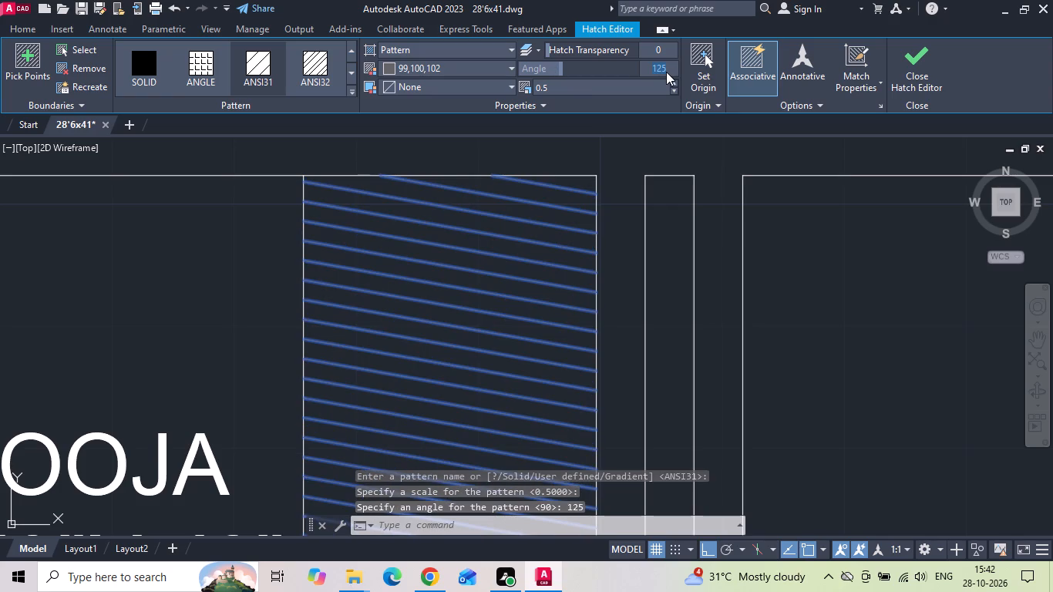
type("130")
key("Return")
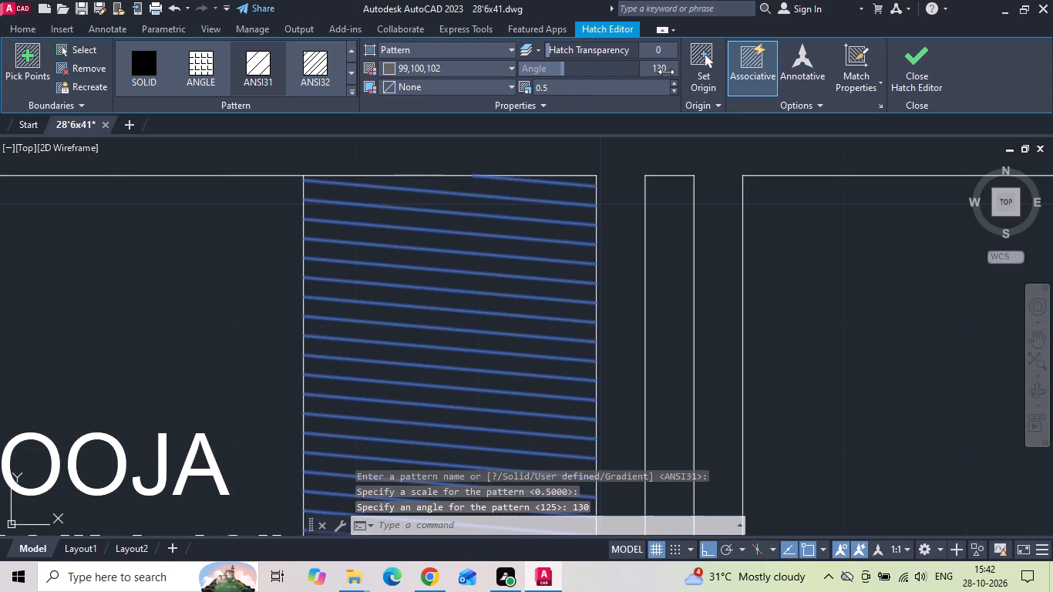
Set the angle of the hatch in the strip beside the POOJA label to 135.
left_click(666, 72)
type("135")
key("Return")
key("Escape")
scroll(537, 281, "down", 3)
key("Escape")
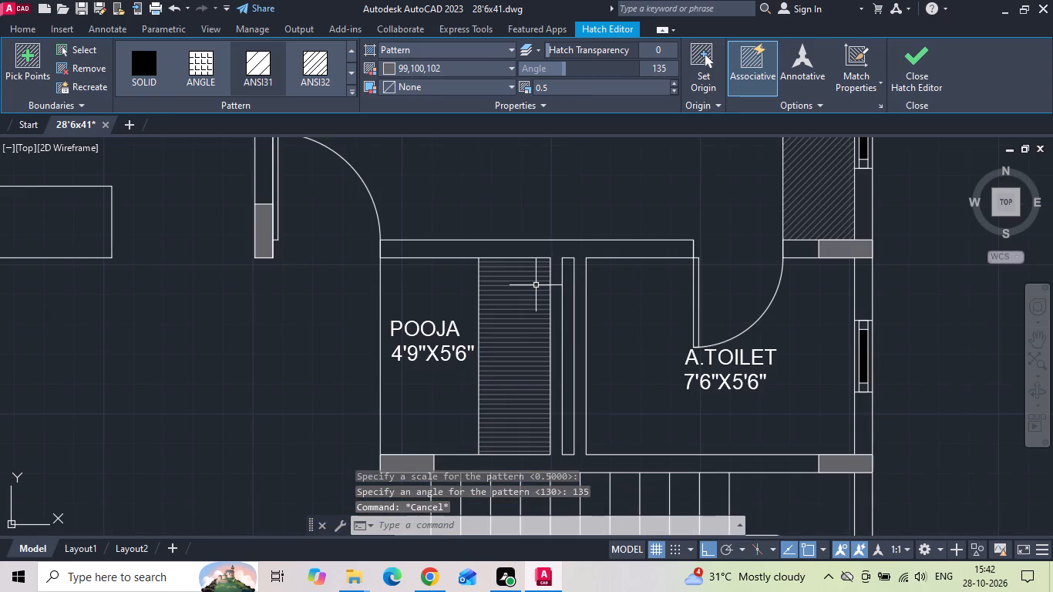
Hatch the narrow strip between the POOJA room and A.TOILET with the ANSI32 pattern at scale 0.5 and angle 0.
scroll(578, 267, "down", 4)
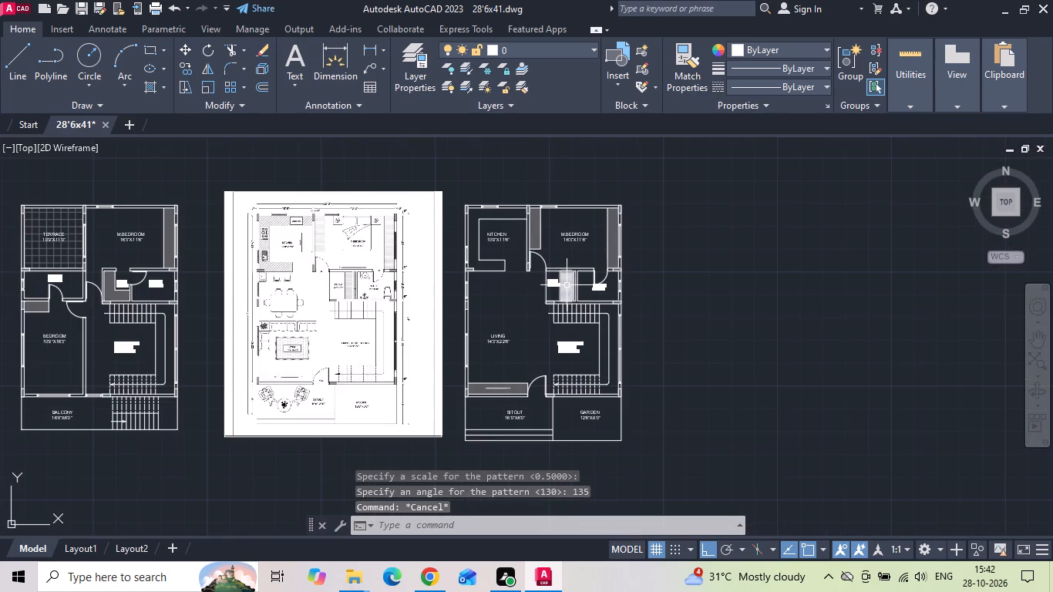
scroll(380, 308, "up", 3)
scroll(264, 321, "down", 2)
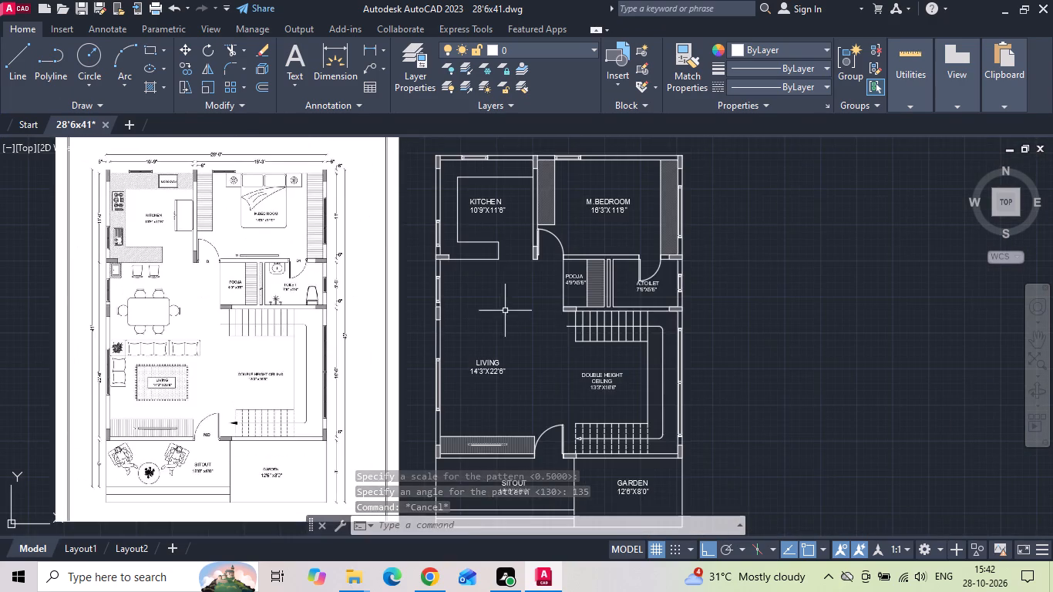
scroll(628, 288, "up", 3)
key("space")
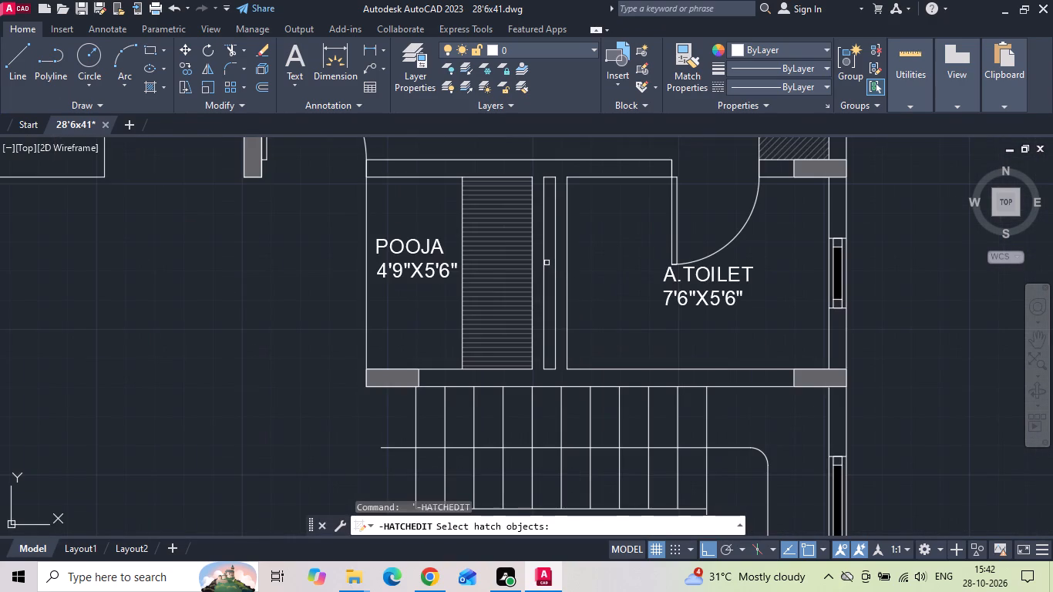
key("Escape")
type("H")
key("space")
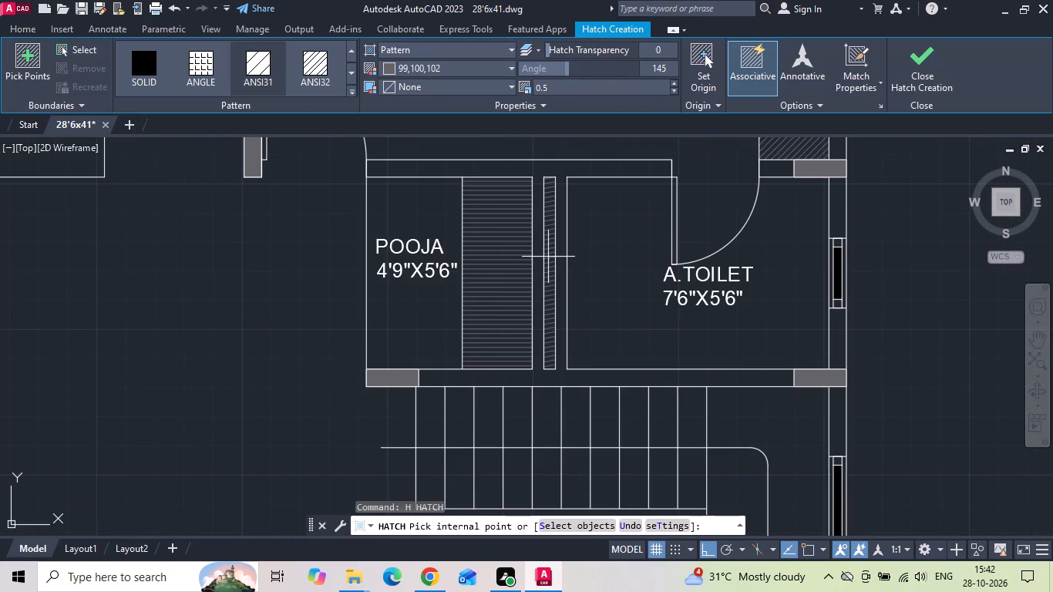
left_click(548, 257)
left_click(667, 70)
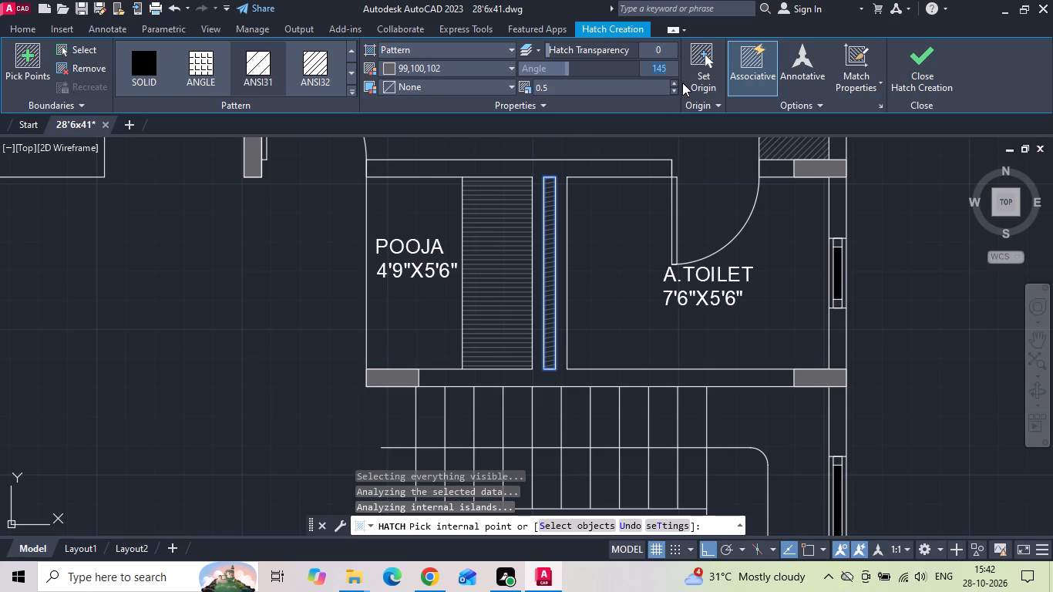
key("0")
key("Return")
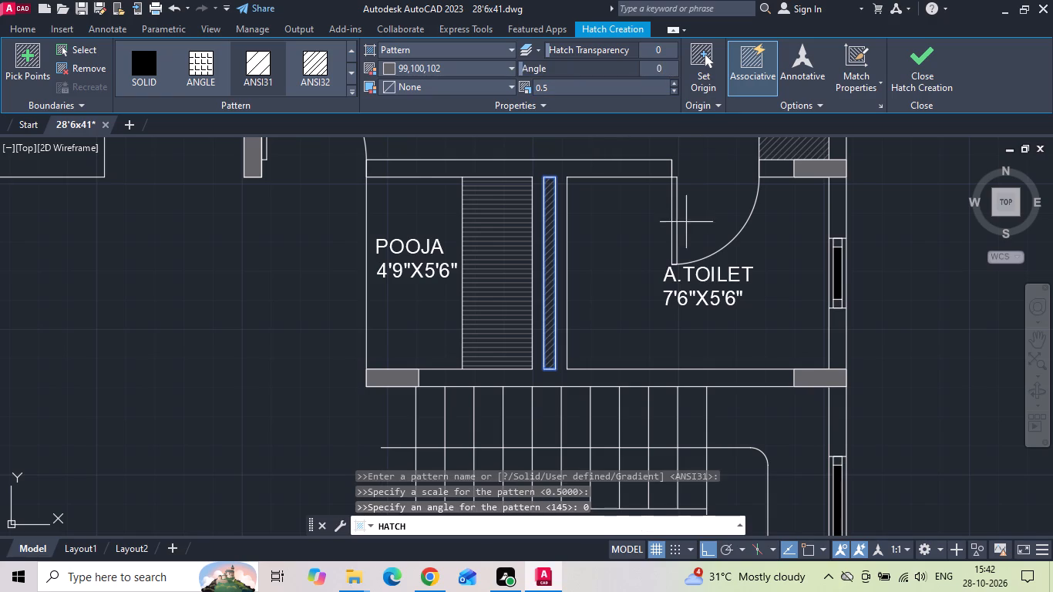
left_click(318, 79)
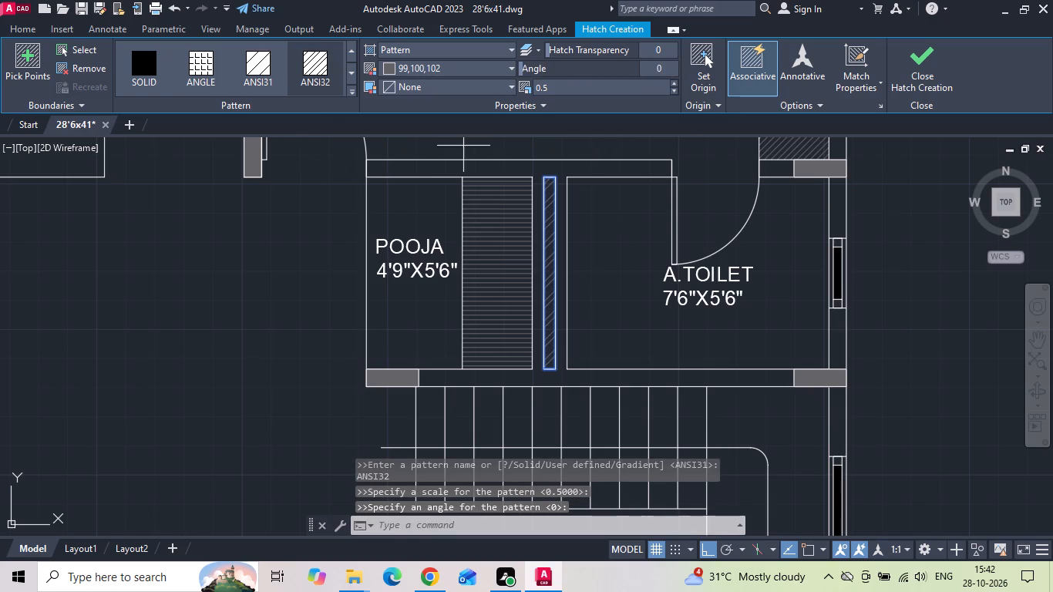
left_click(634, 88)
key("Escape")
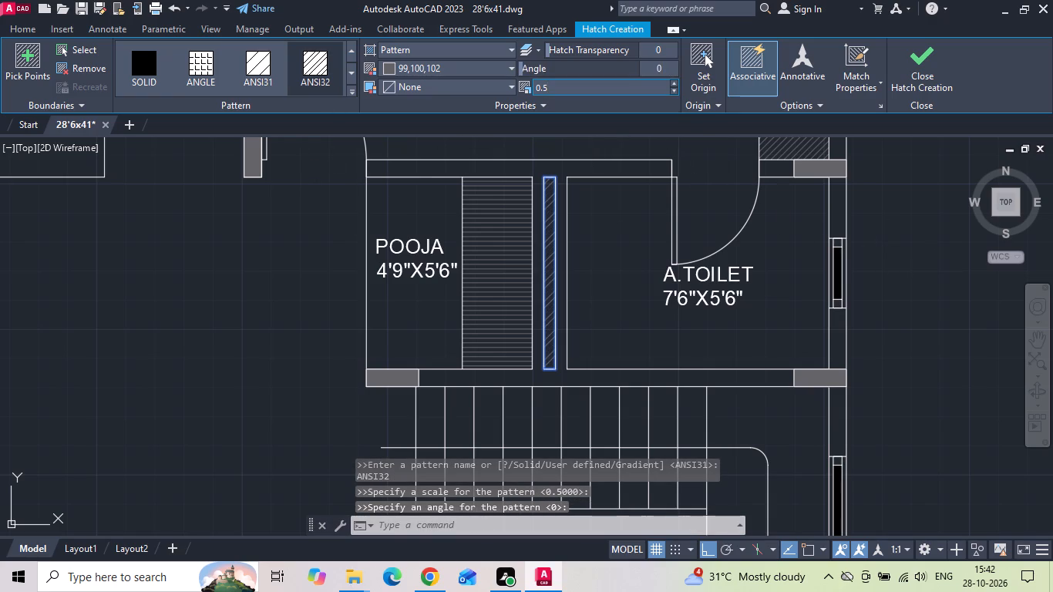
key("Escape")
Save the drawing.
key("ctrl+s")
key("ctrl+s")
key("ctrl+s")
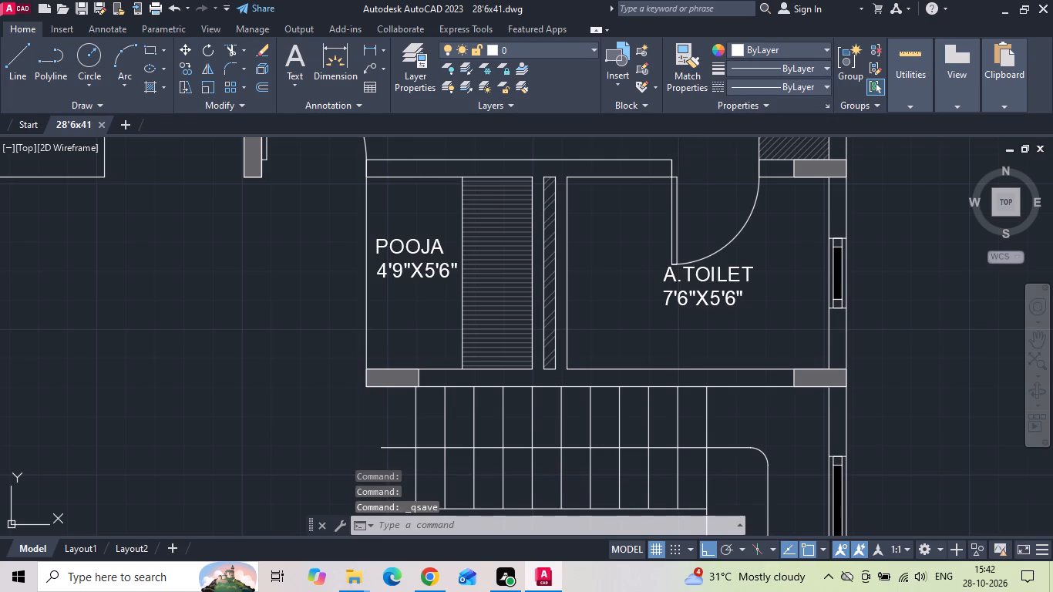
key("ctrl+s")
key("ctrl+s")
scroll(601, 172, "down", 2)
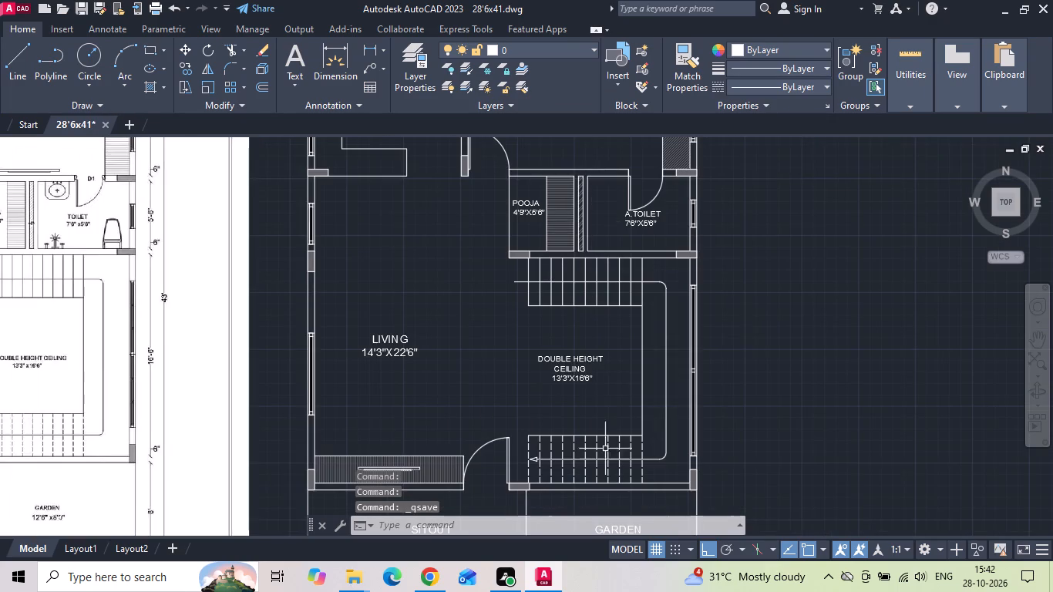